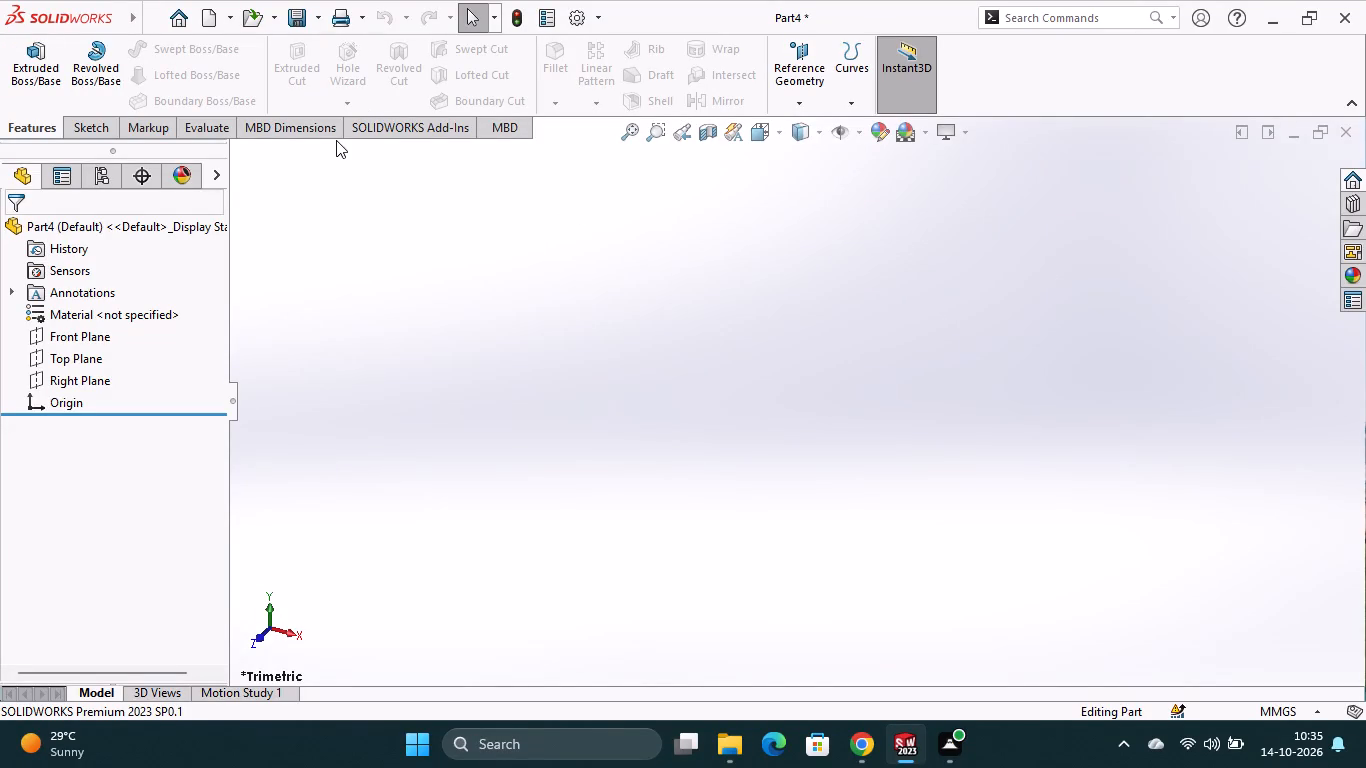
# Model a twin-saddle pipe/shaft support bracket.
# Start a new sketch on the Front Plane.
pyautogui.click(100, 339)
pyautogui.click(120, 310)
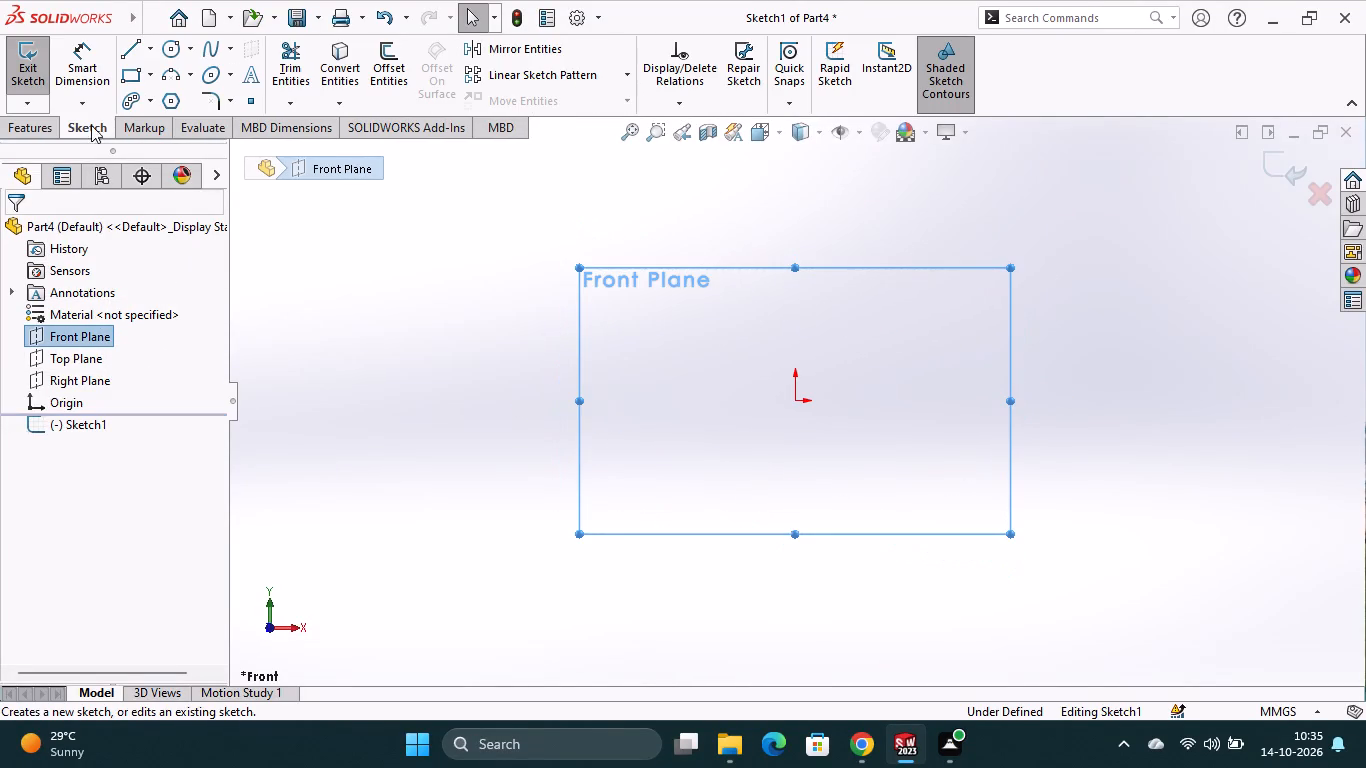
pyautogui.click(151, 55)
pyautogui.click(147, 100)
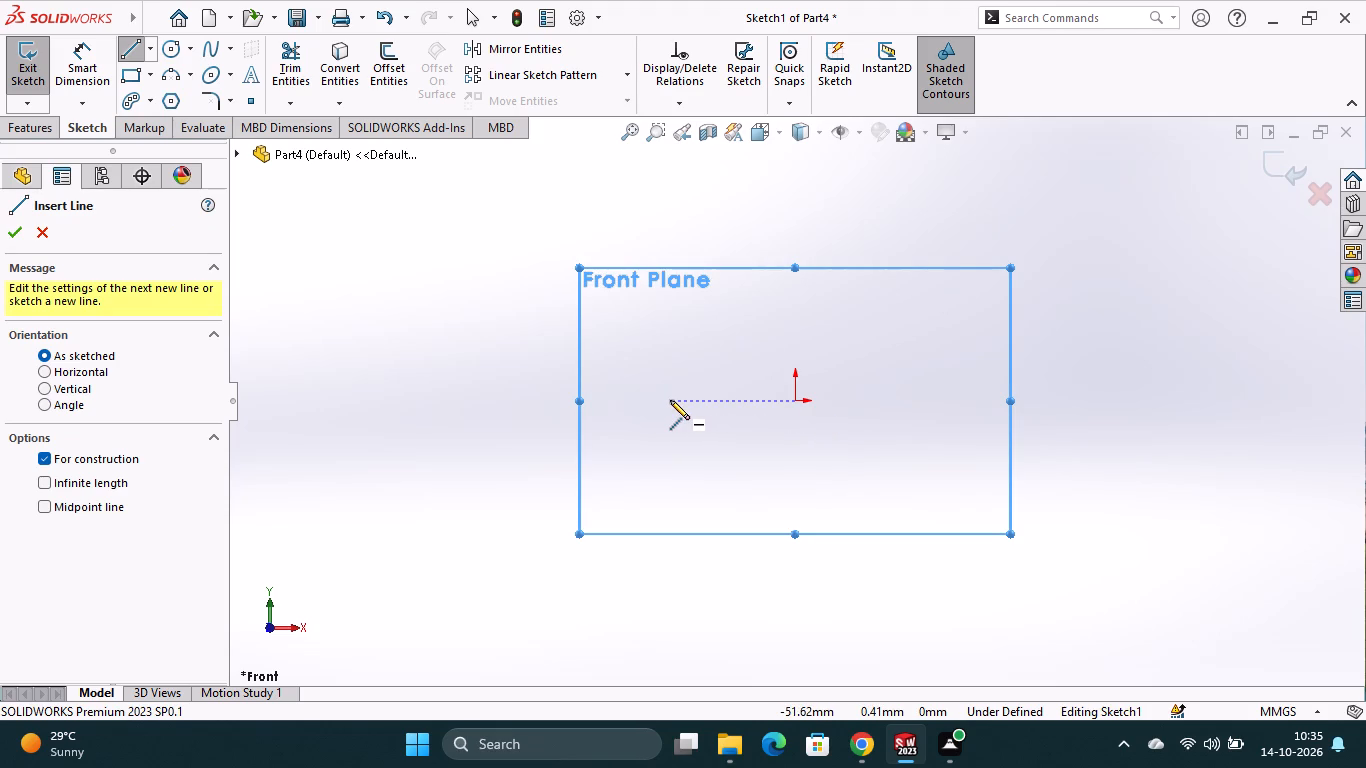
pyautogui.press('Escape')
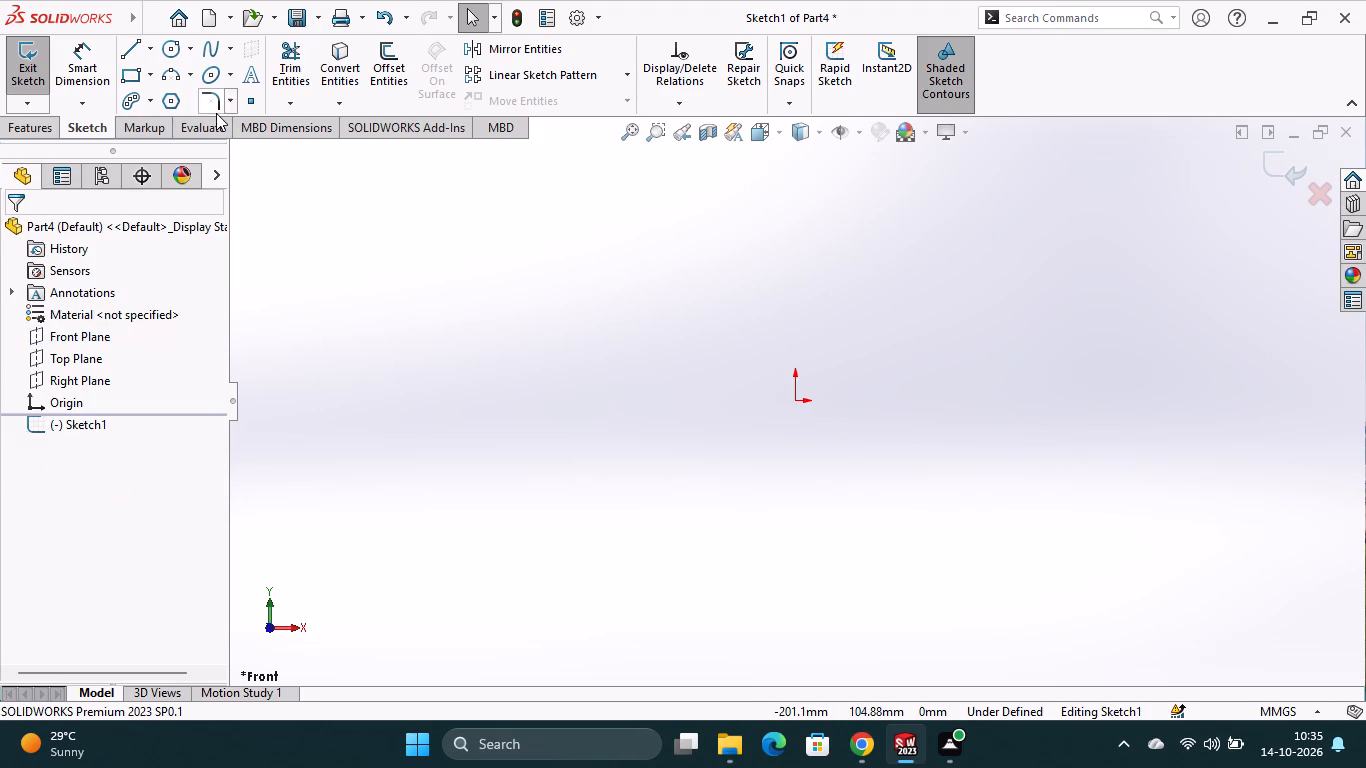
# Sketch two concentric circles centred on the origin, about 98 mm and 55 mm in diameter.
pyautogui.click(170, 48)
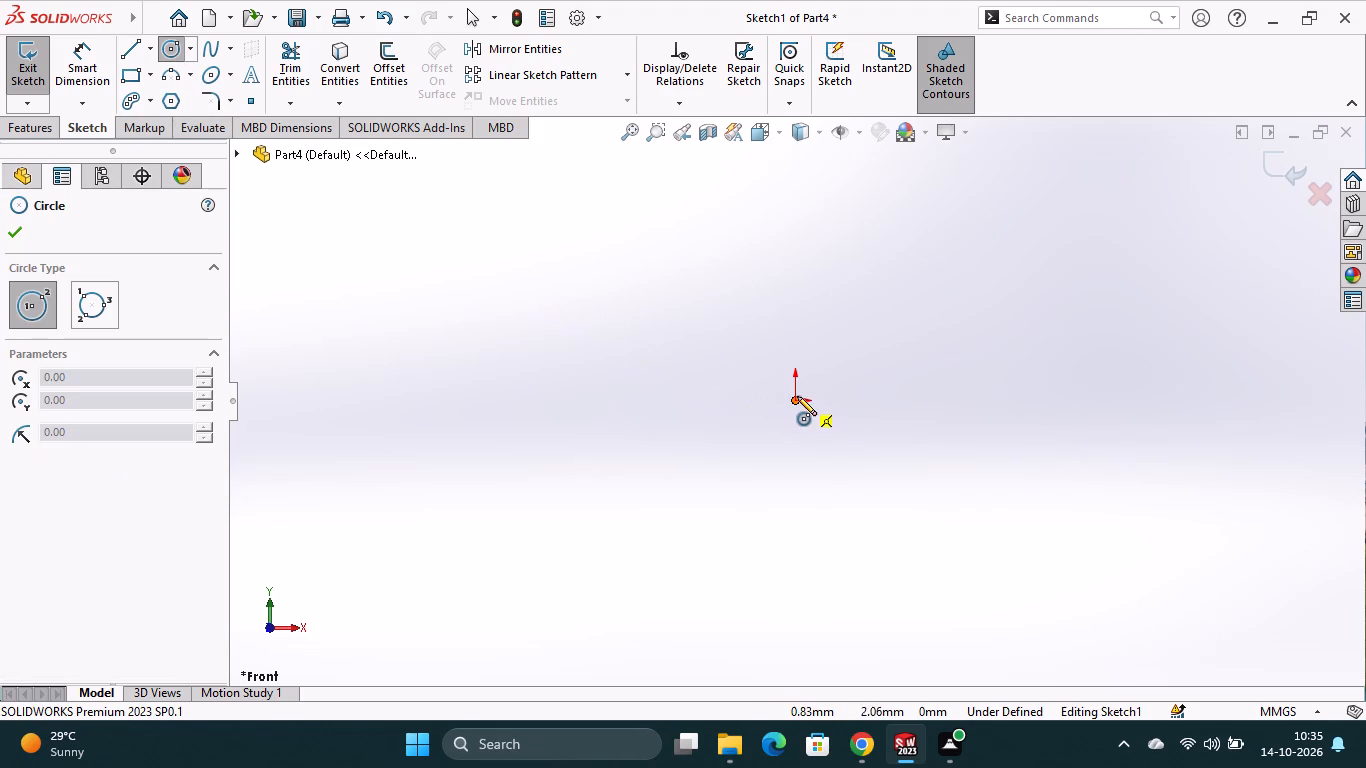
pyautogui.click(794, 400)
pyautogui.click(822, 507)
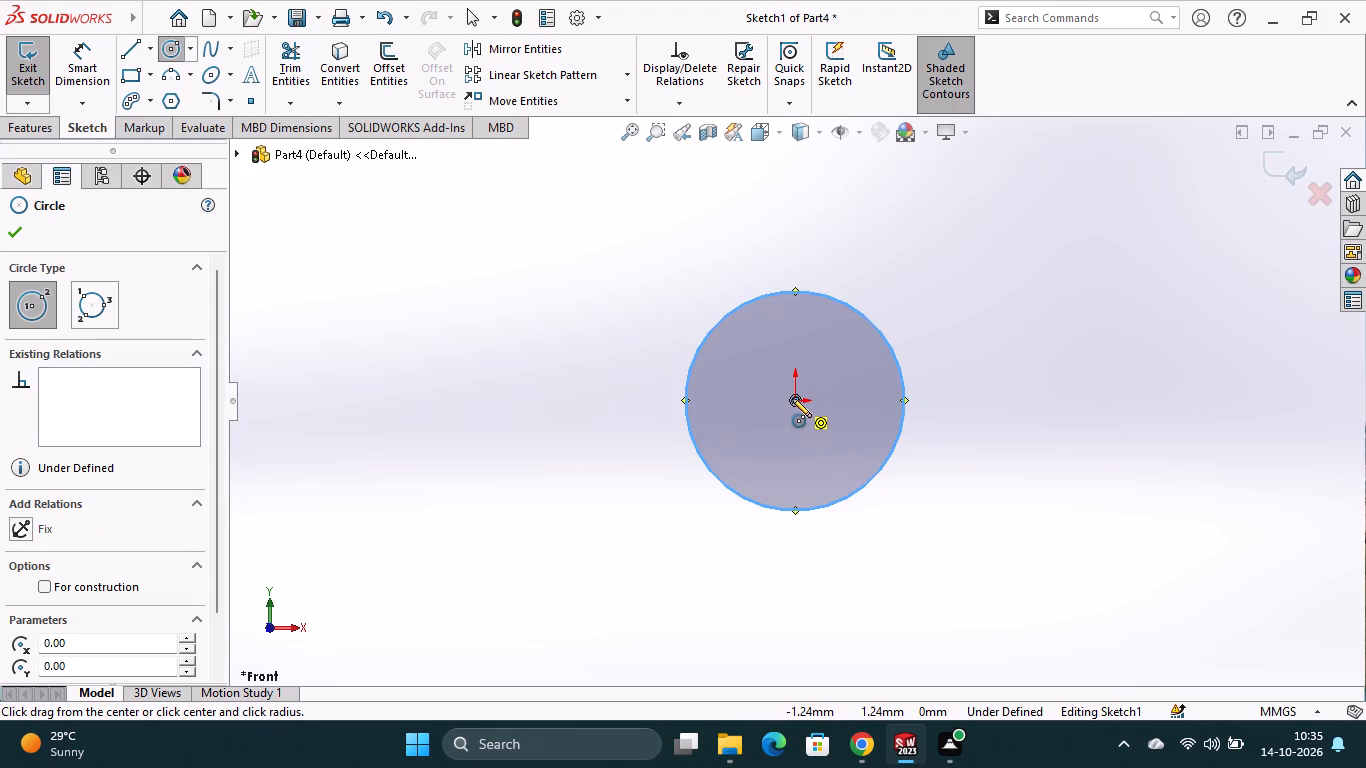
pyautogui.click(795, 403)
pyautogui.click(811, 466)
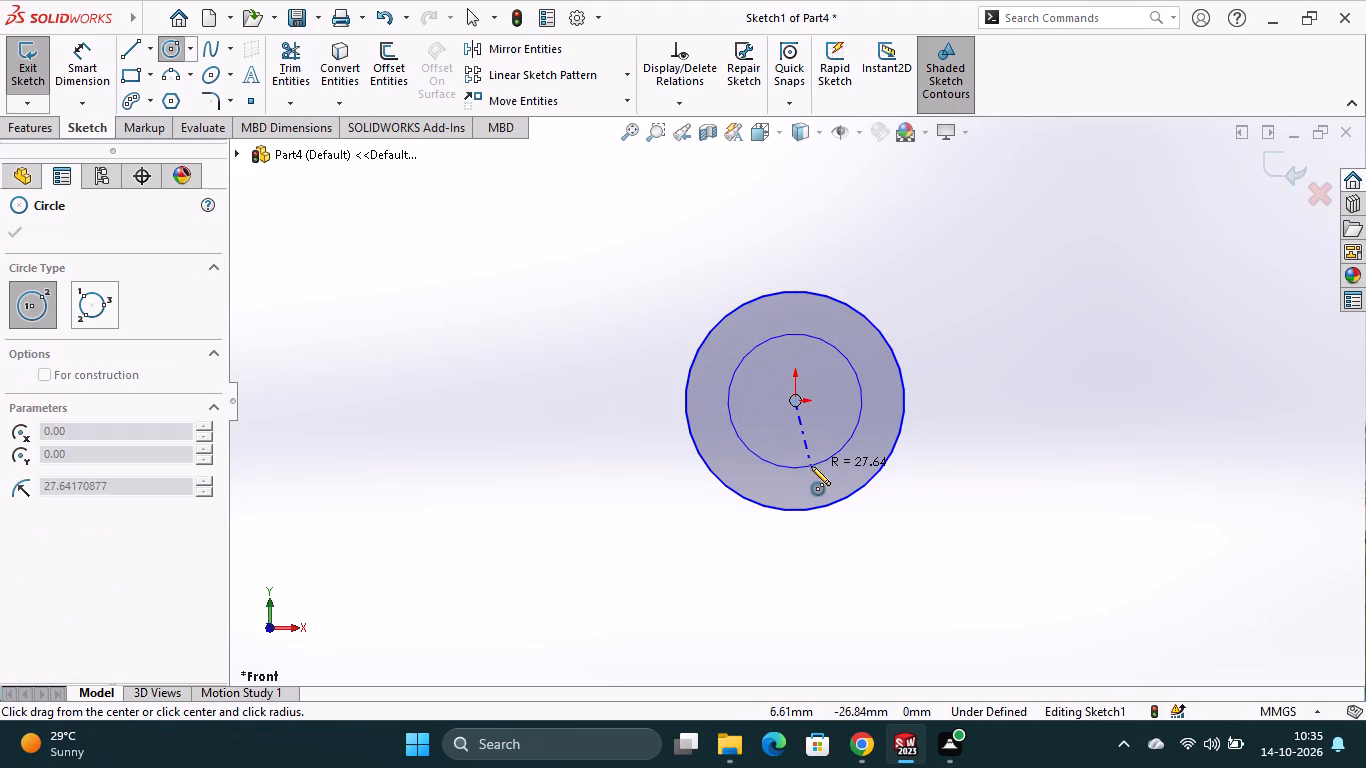
pyautogui.press('Escape')
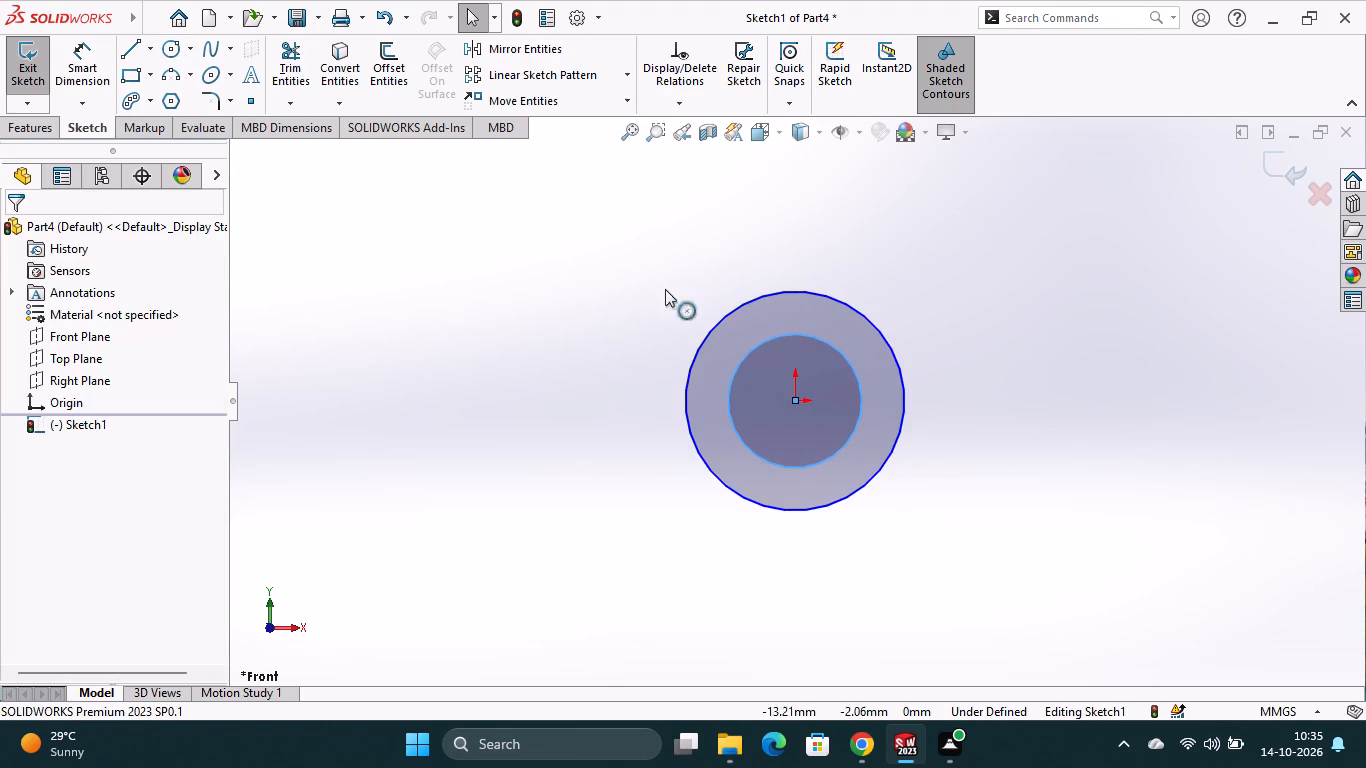
# Dimension the inner circle's diameter to 60 mm and the outer circle's diameter to 80 mm.
pyautogui.click(105, 56)
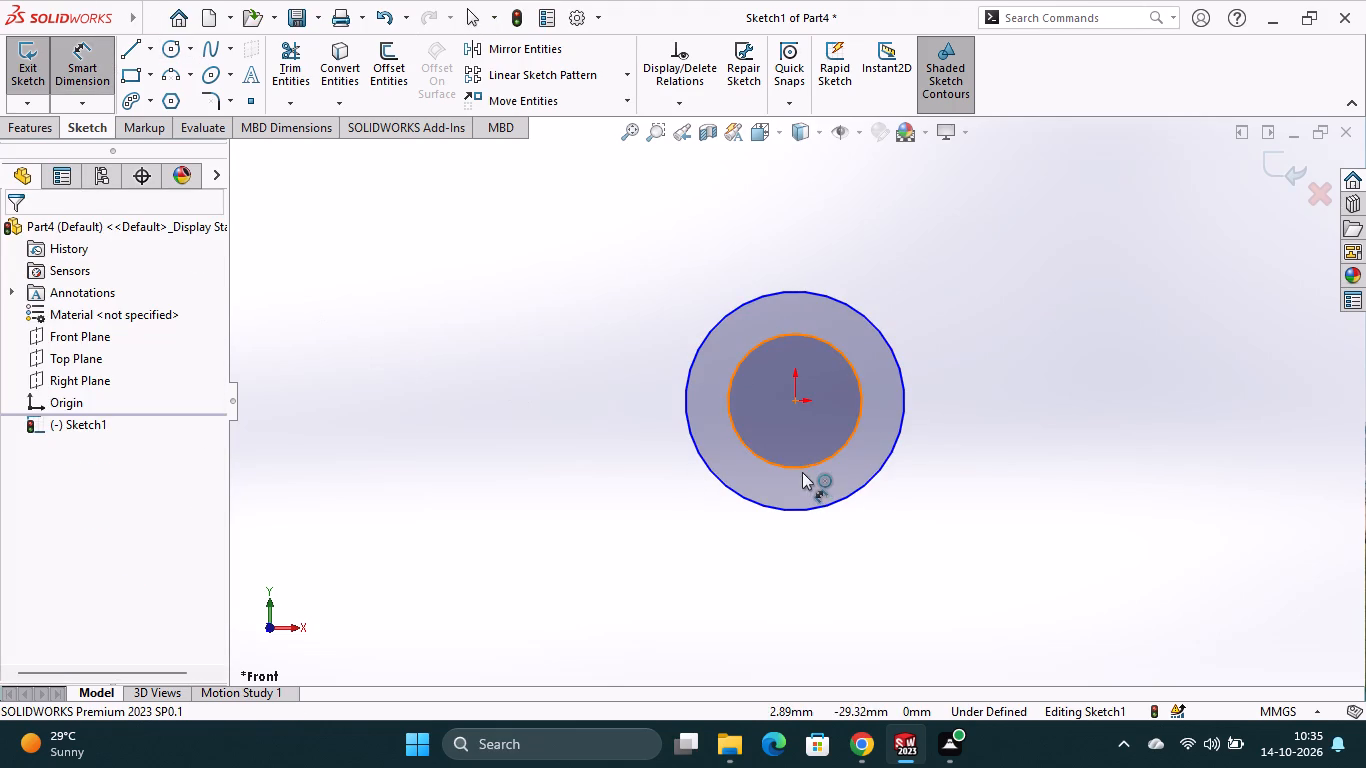
pyautogui.click(802, 472)
pyautogui.click(787, 576)
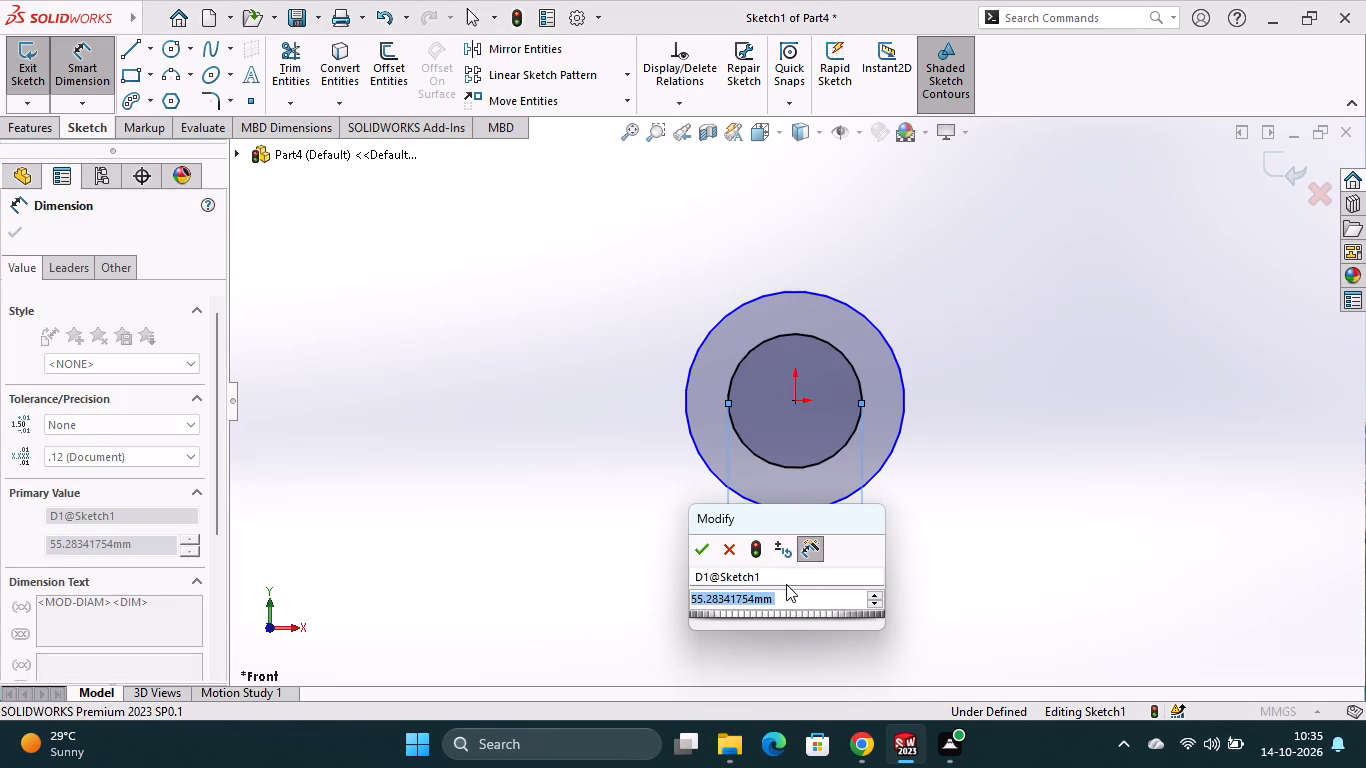
pyautogui.write('60')
pyautogui.press('Return')
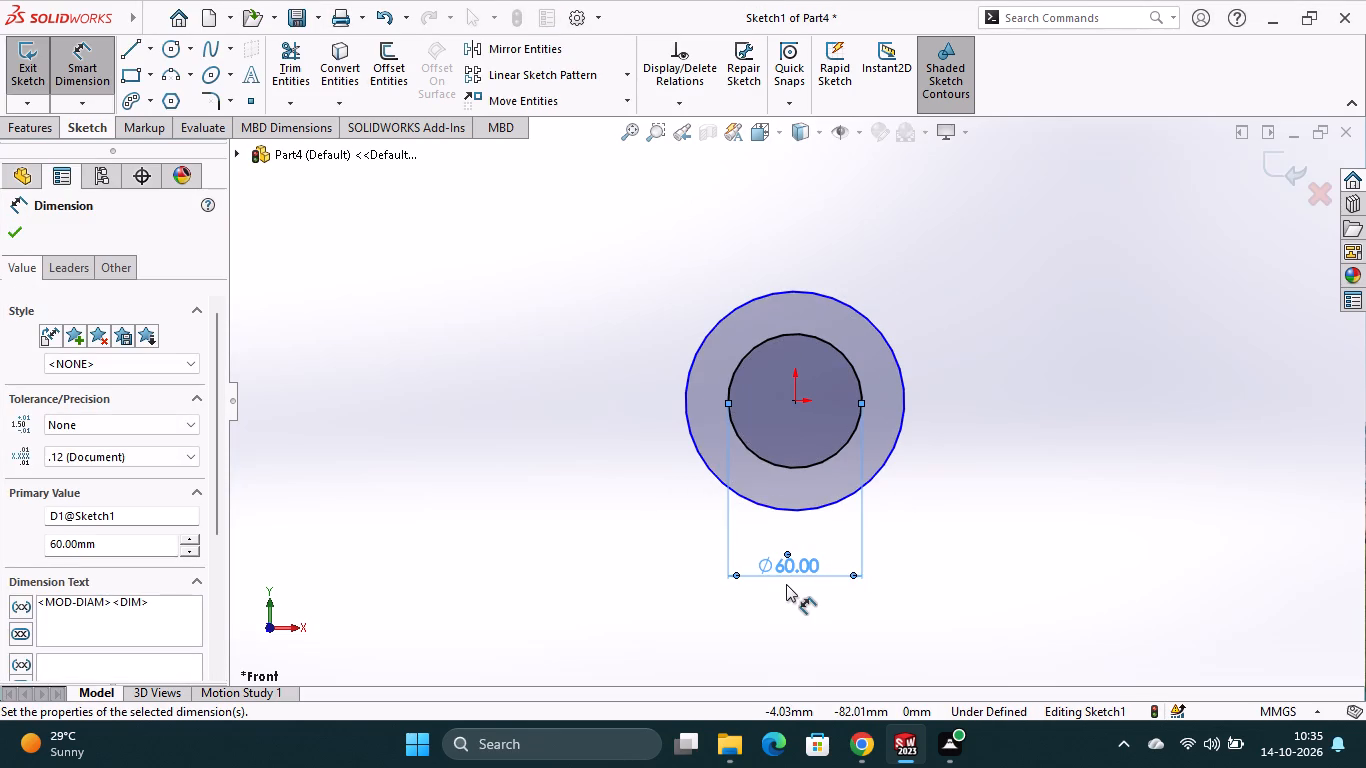
pyautogui.click(827, 508)
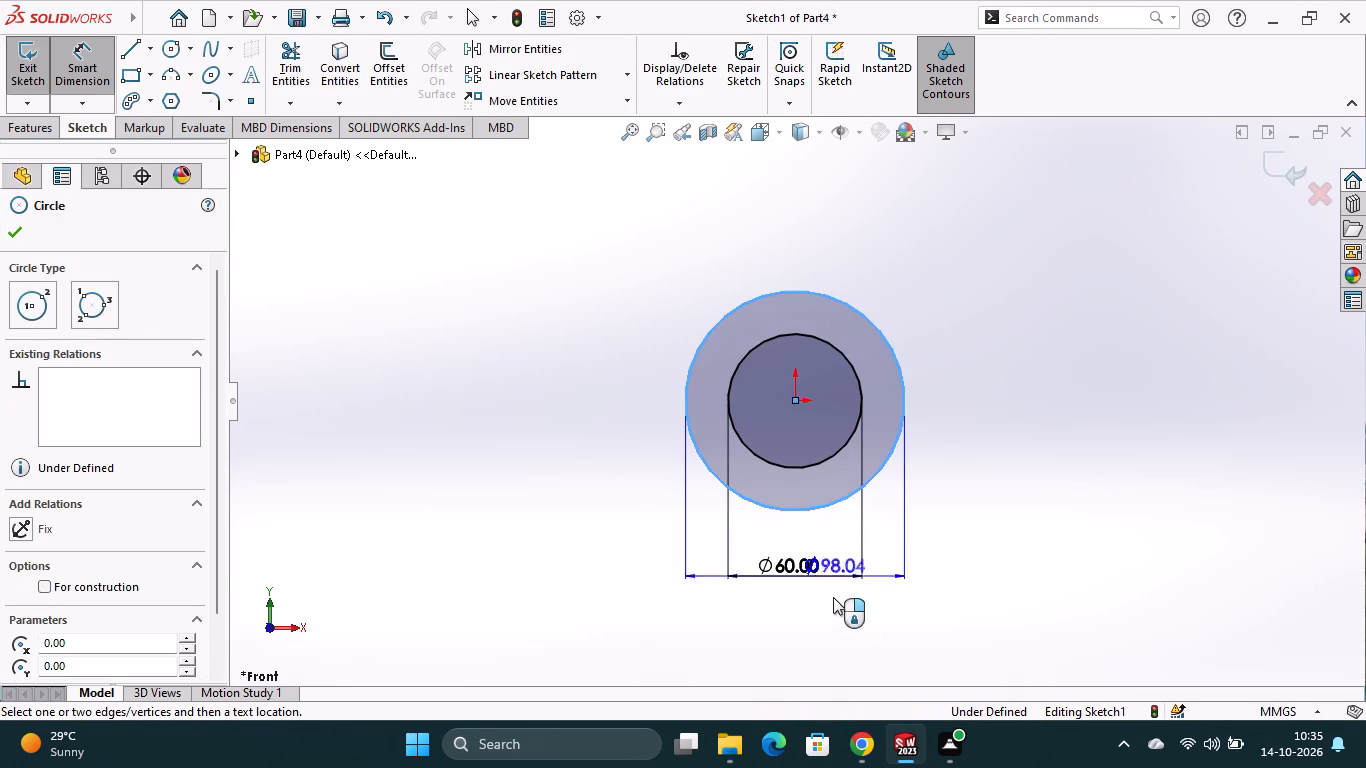
pyautogui.click(832, 622)
pyautogui.write('80')
pyautogui.press('Return')
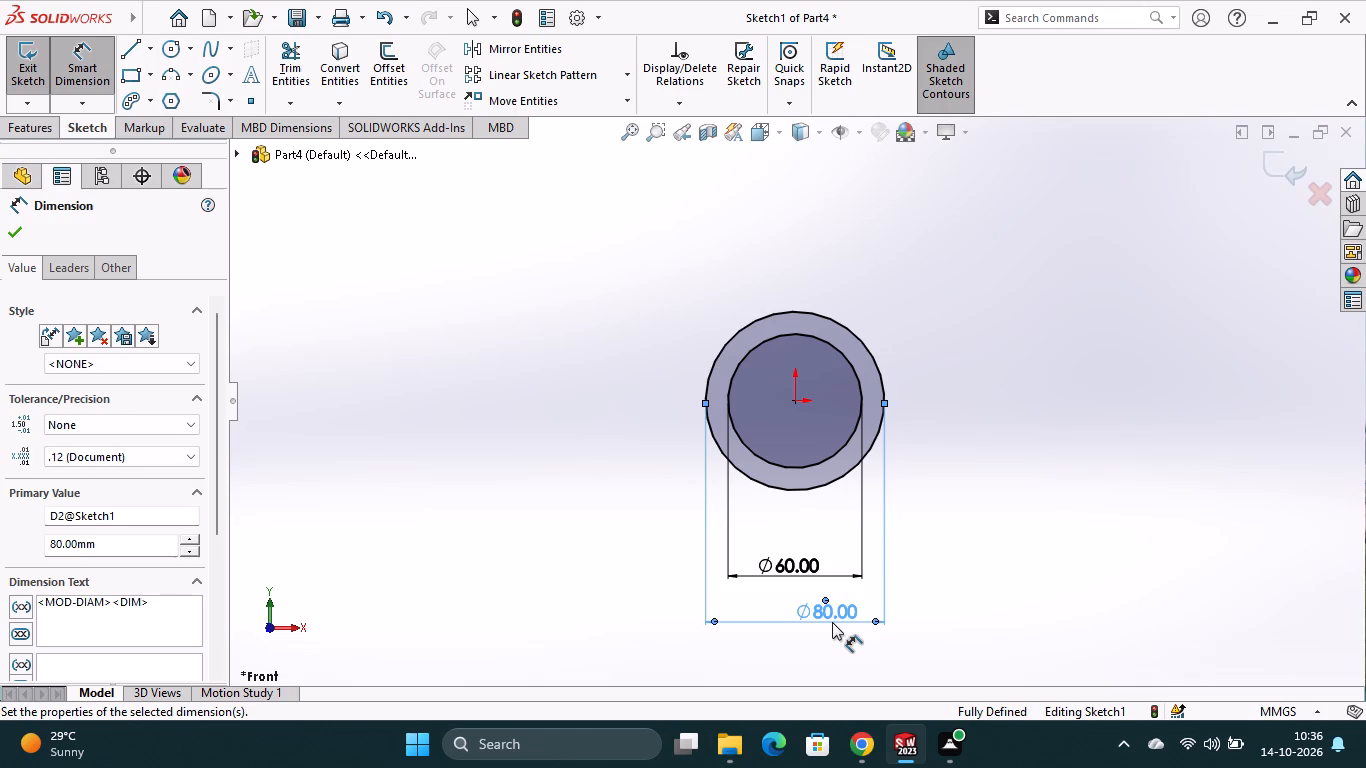
# Draw a horizontal line through the origin across the full diameter of the outer circle.
pyautogui.click(128, 43)
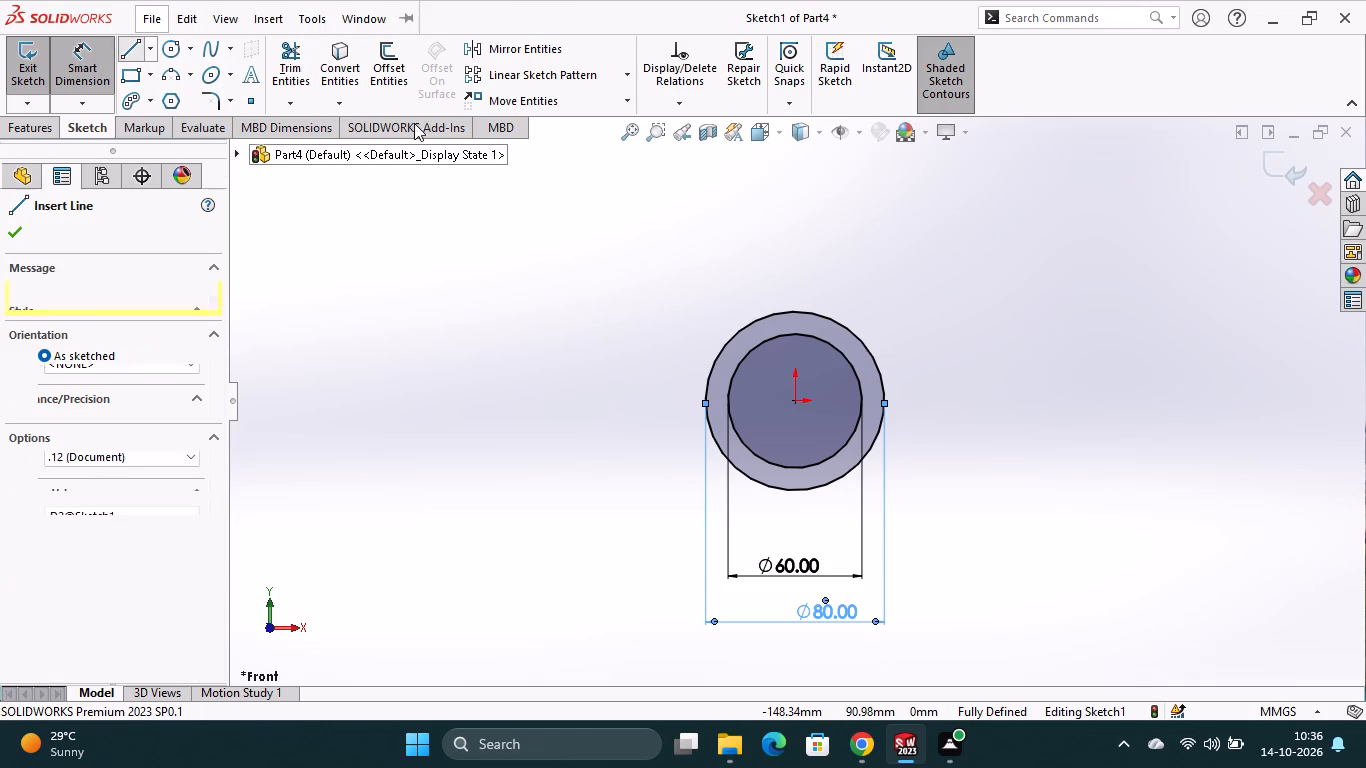
pyautogui.click(702, 404)
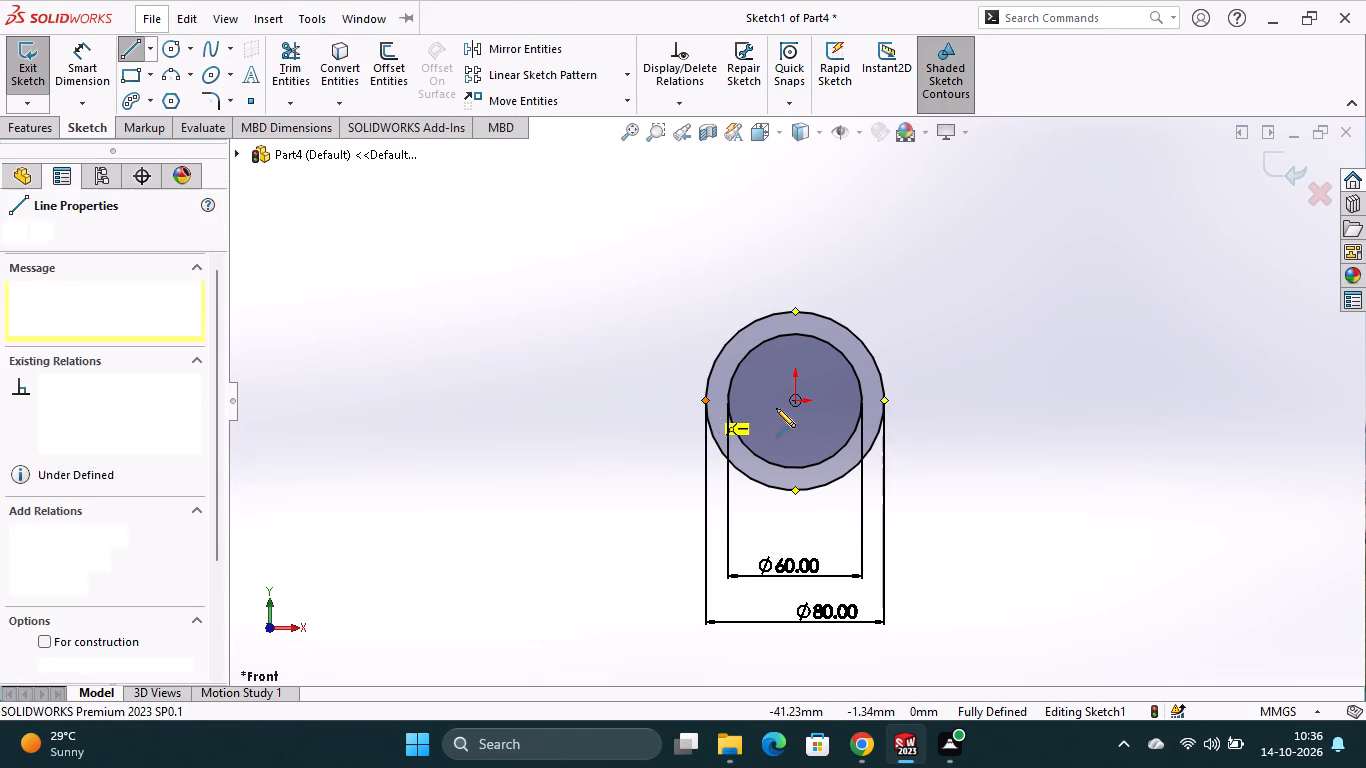
pyautogui.click(885, 402)
pyautogui.press('Escape')
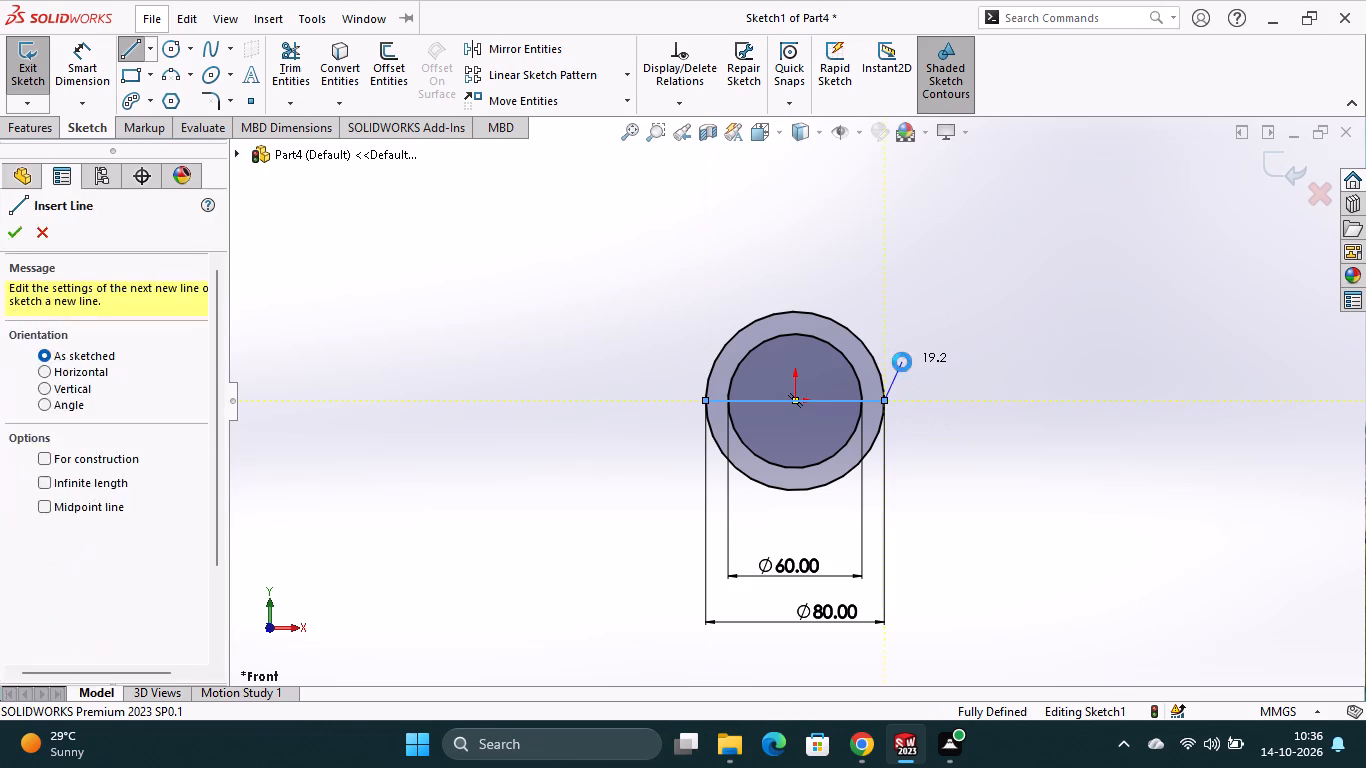
# Trim the lower halves of both circles and the line's middle section, leaving a closed half-ring profile.
pyautogui.click(284, 91)
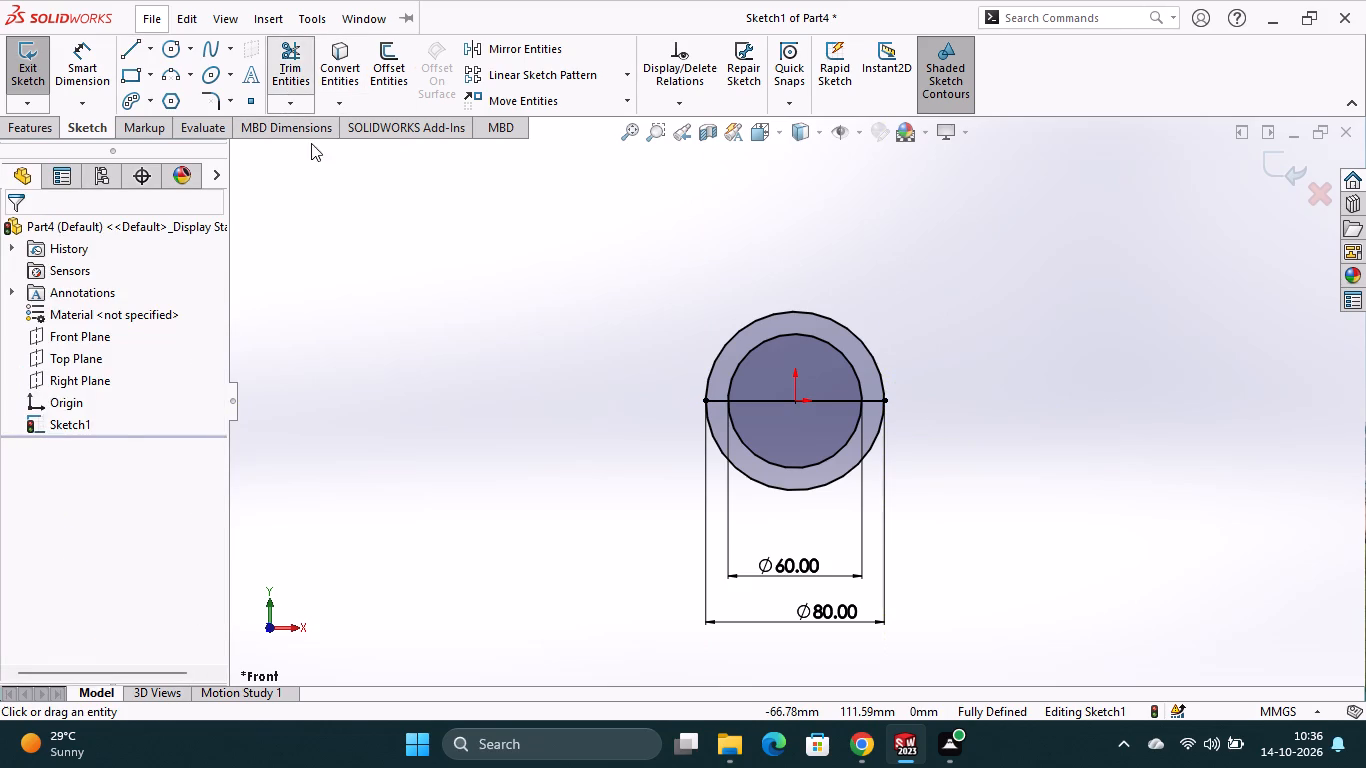
pyautogui.click(771, 461)
pyautogui.click(771, 488)
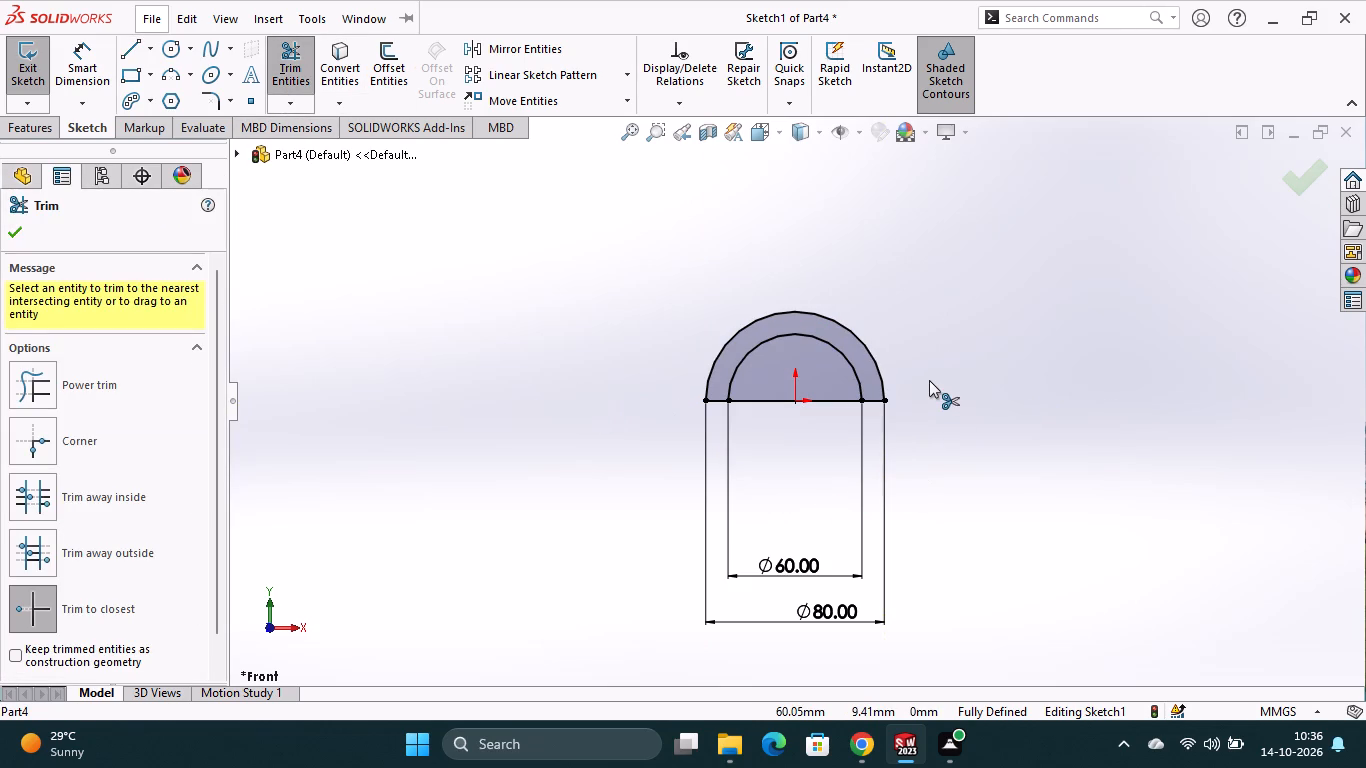
pyautogui.click(839, 401)
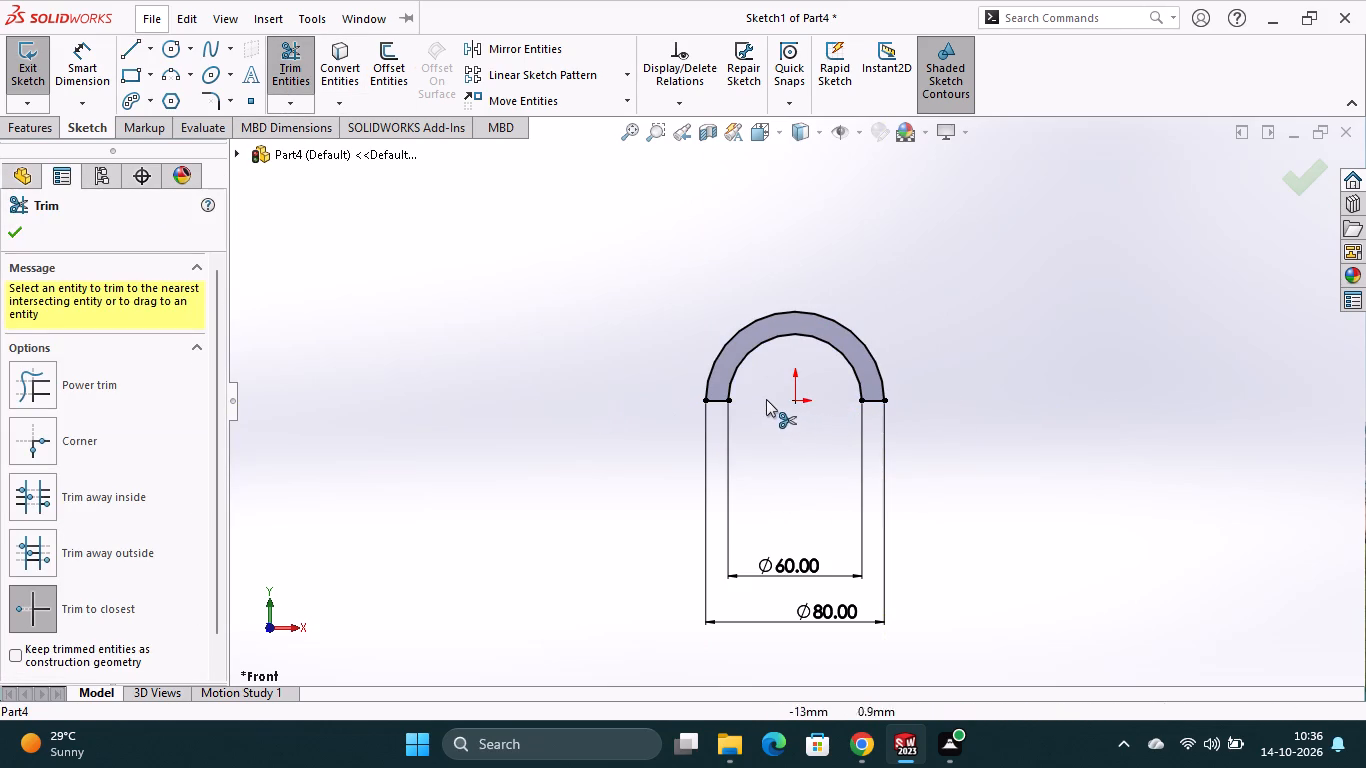
pyautogui.click(1296, 188)
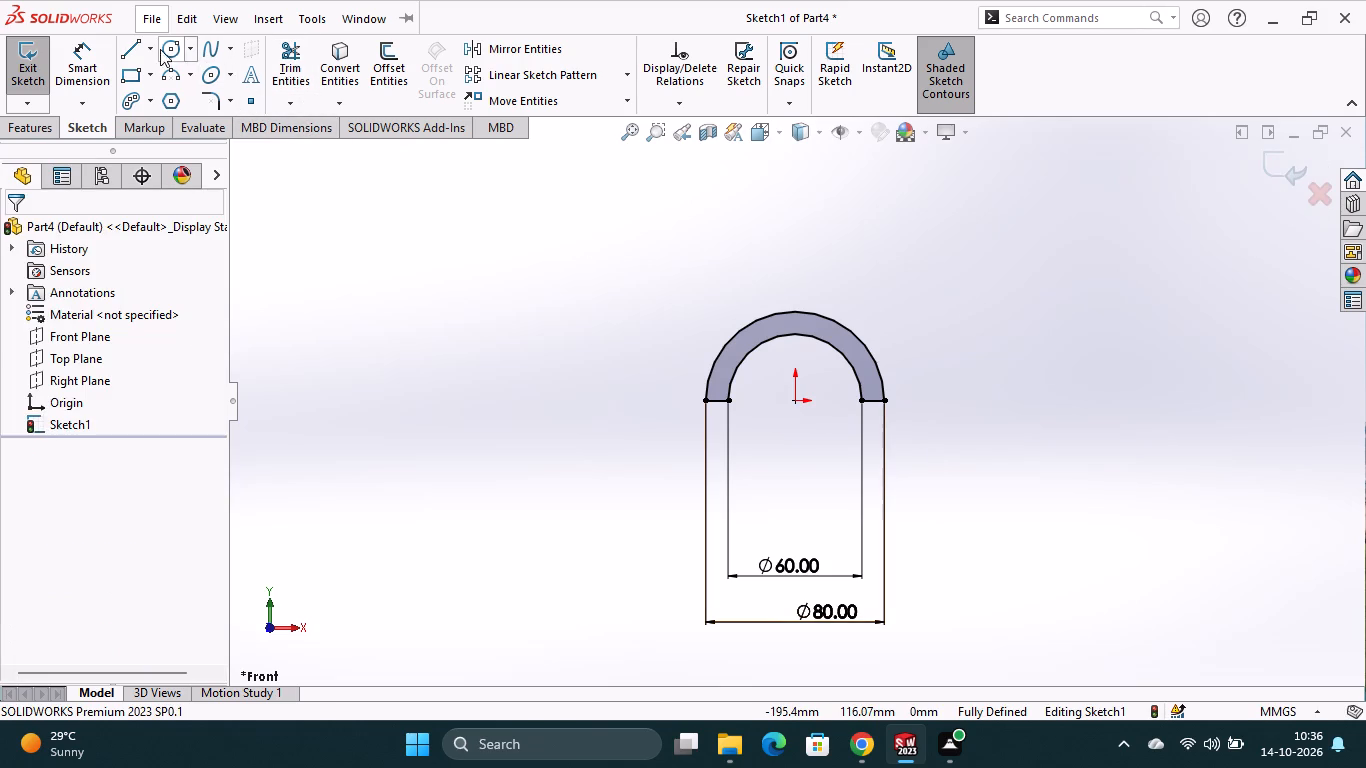
# Extrude the half-ring profile as a boss with the Mid Plane end condition and a 50 mm depth.
pyautogui.click(50, 122)
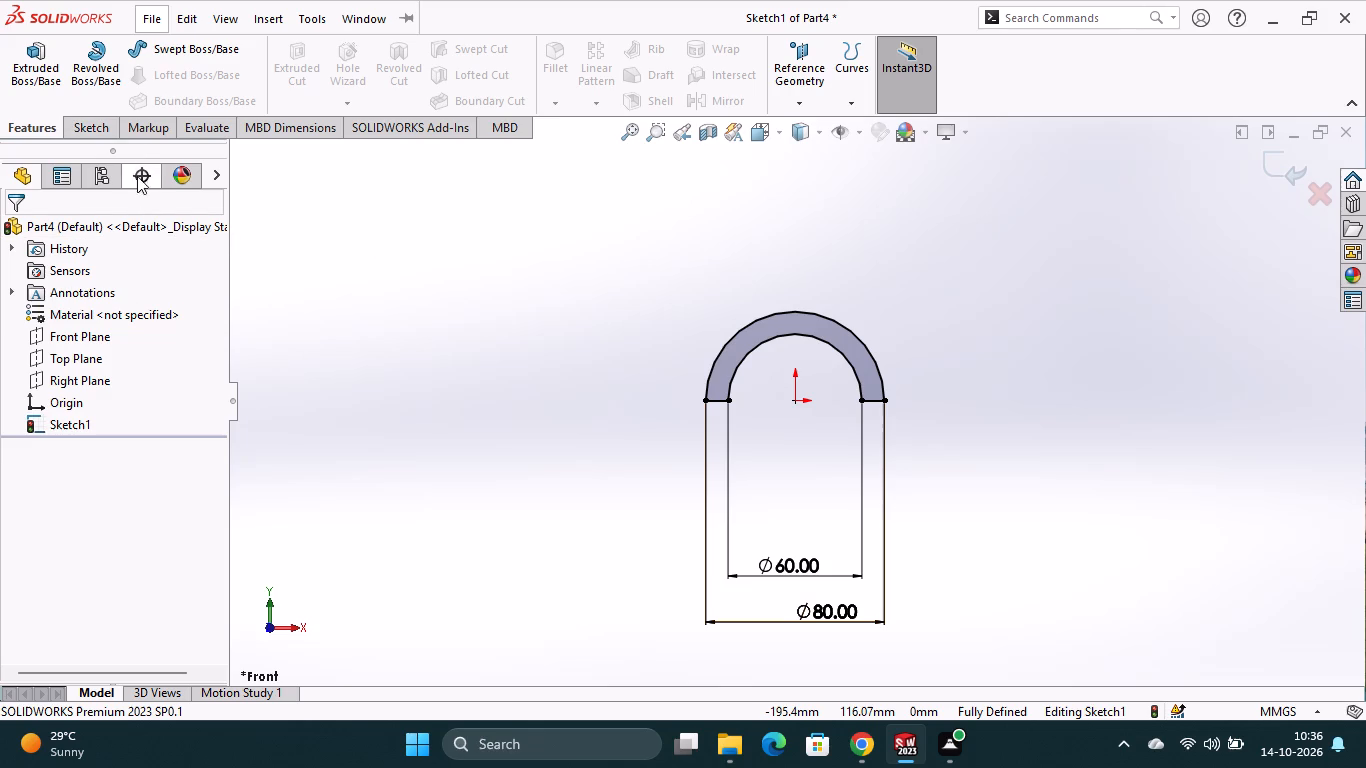
pyautogui.click(34, 48)
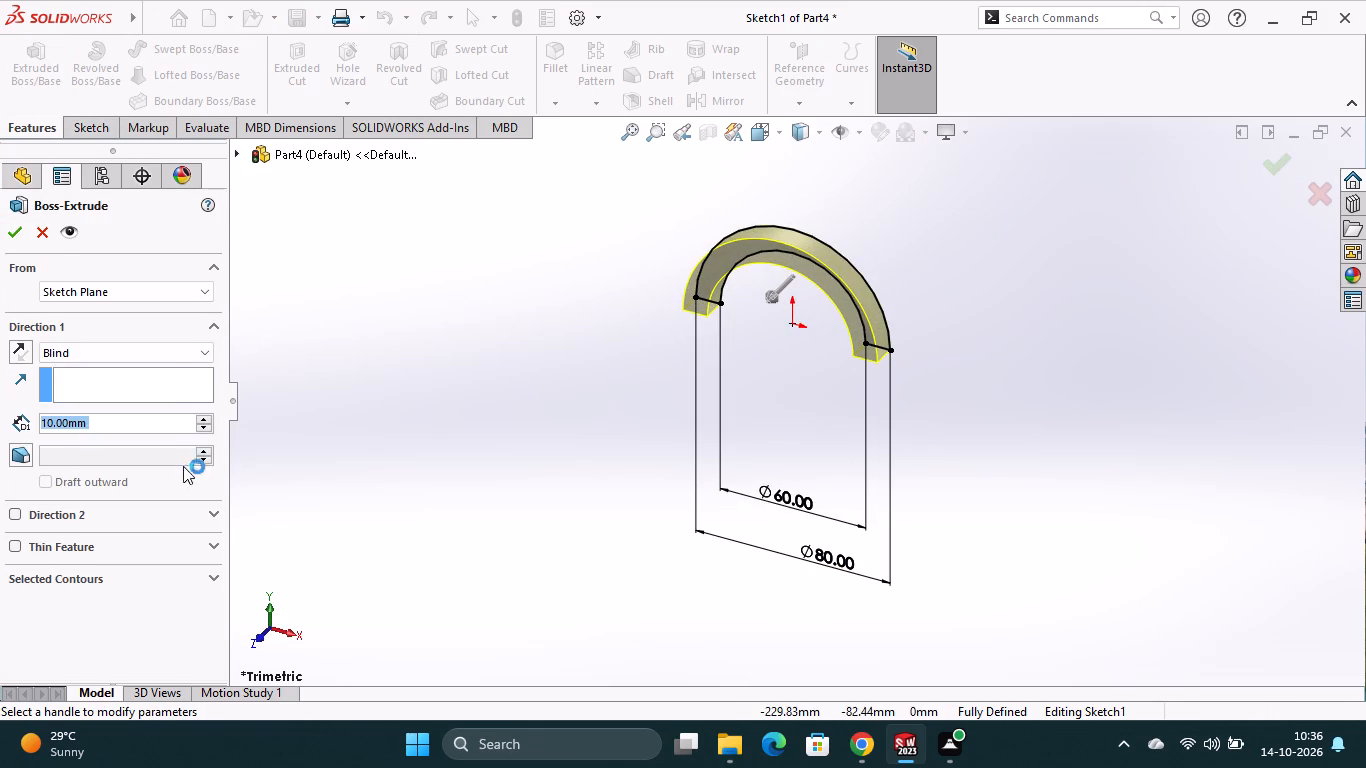
pyautogui.click(161, 356)
pyautogui.click(140, 434)
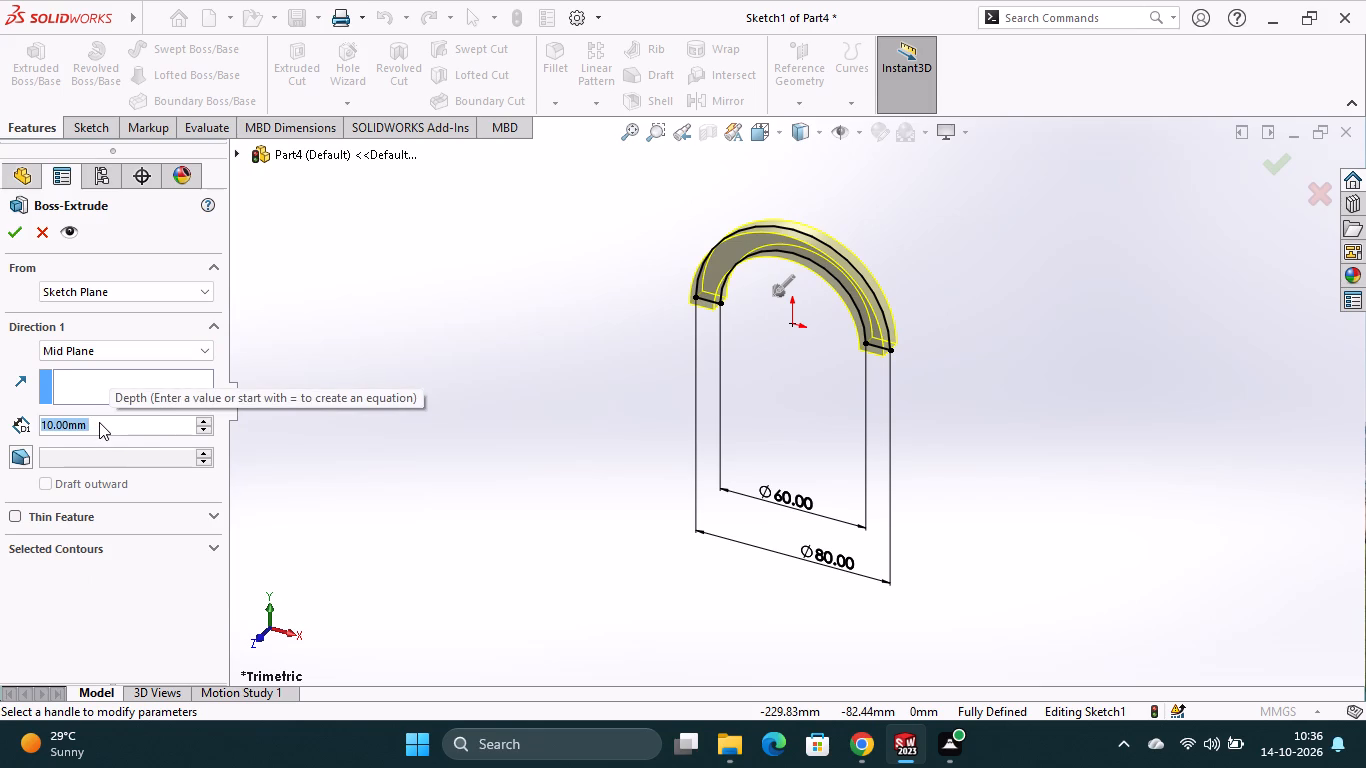
pyautogui.write('50')
pyautogui.press('Return')
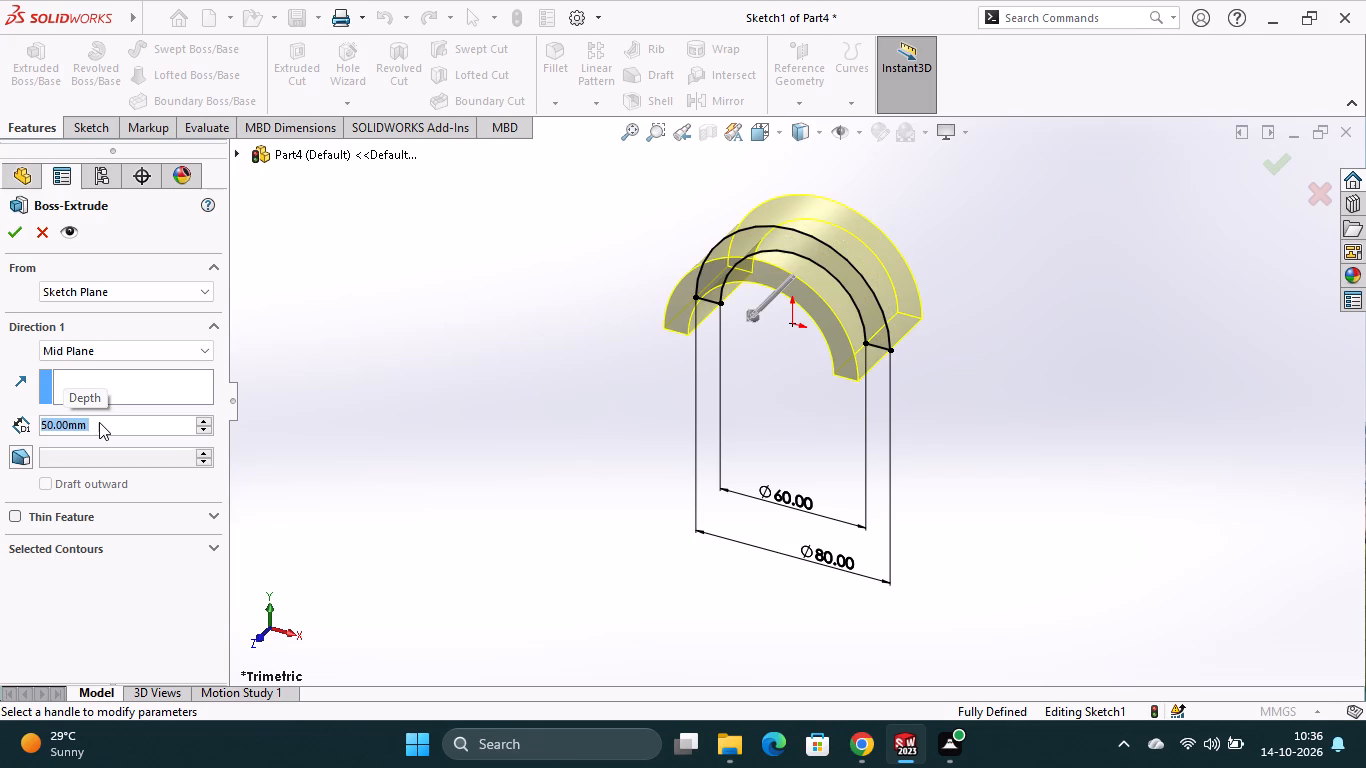
pyautogui.click(21, 233)
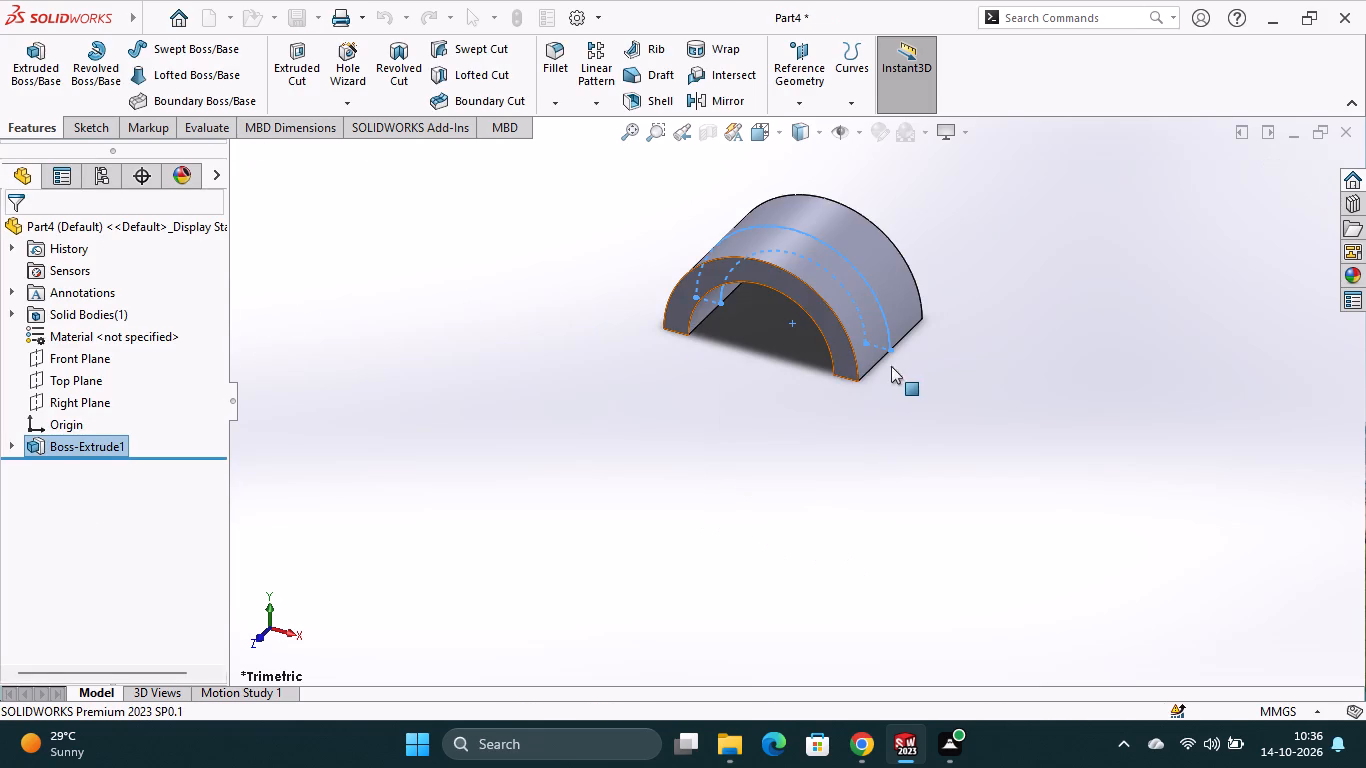
# Start a new sketch on the flat bottom face at the positive-X end of the half ring.
pyautogui.moveTo(931, 357); pyautogui.dragTo(958, 357, button='middle')
pyautogui.scroll(1, 933, 357)
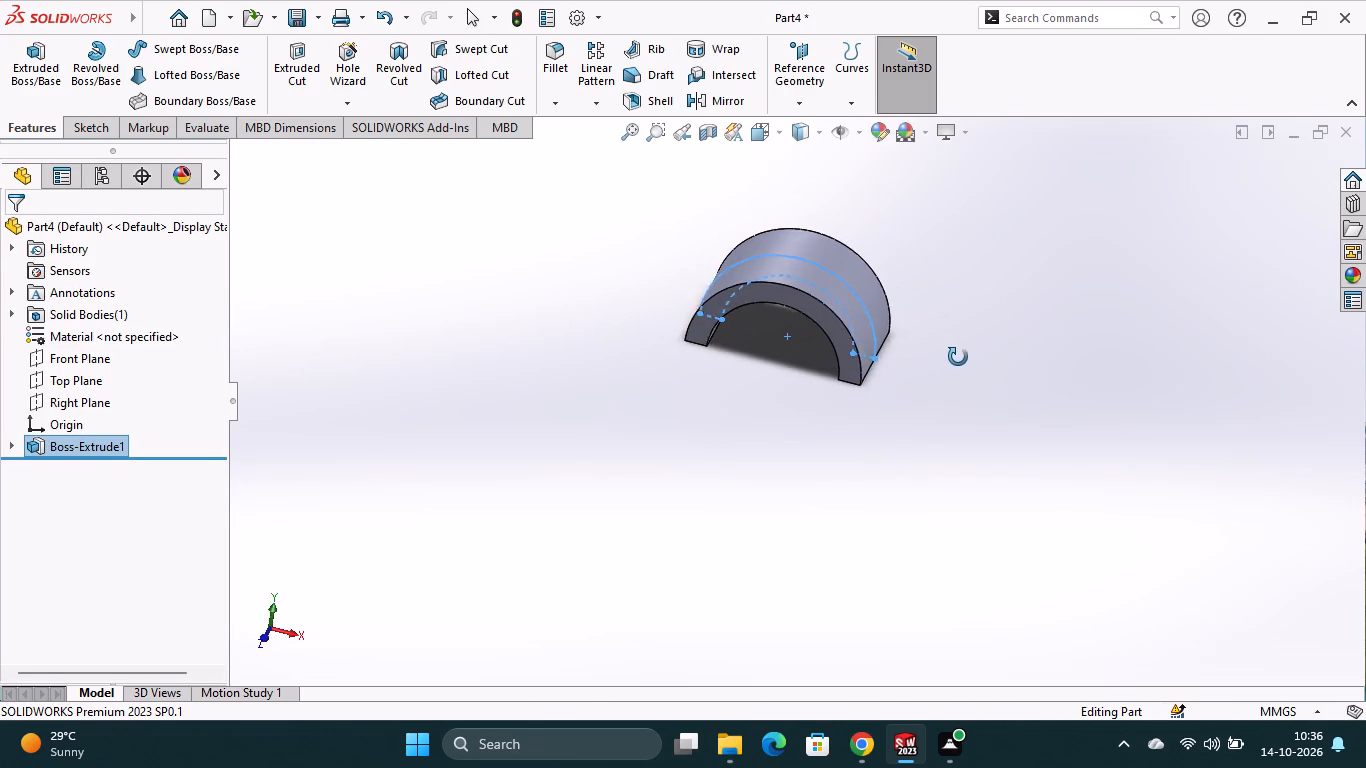
pyautogui.moveTo(958, 357); pyautogui.dragTo(969, 334, button='middle')
pyautogui.moveTo(889, 390); pyautogui.dragTo(905, 323, button='middle')
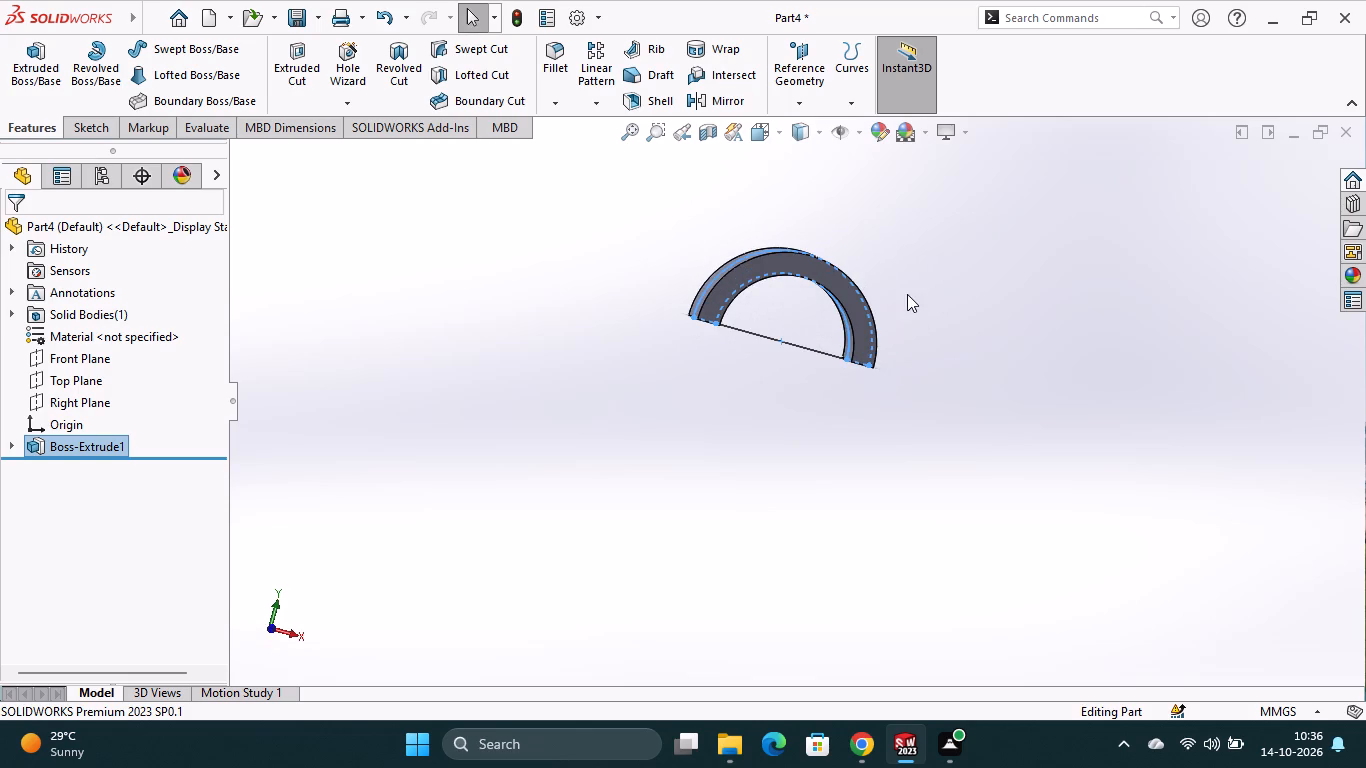
pyautogui.moveTo(870, 405); pyautogui.dragTo(922, 319, button='middle')
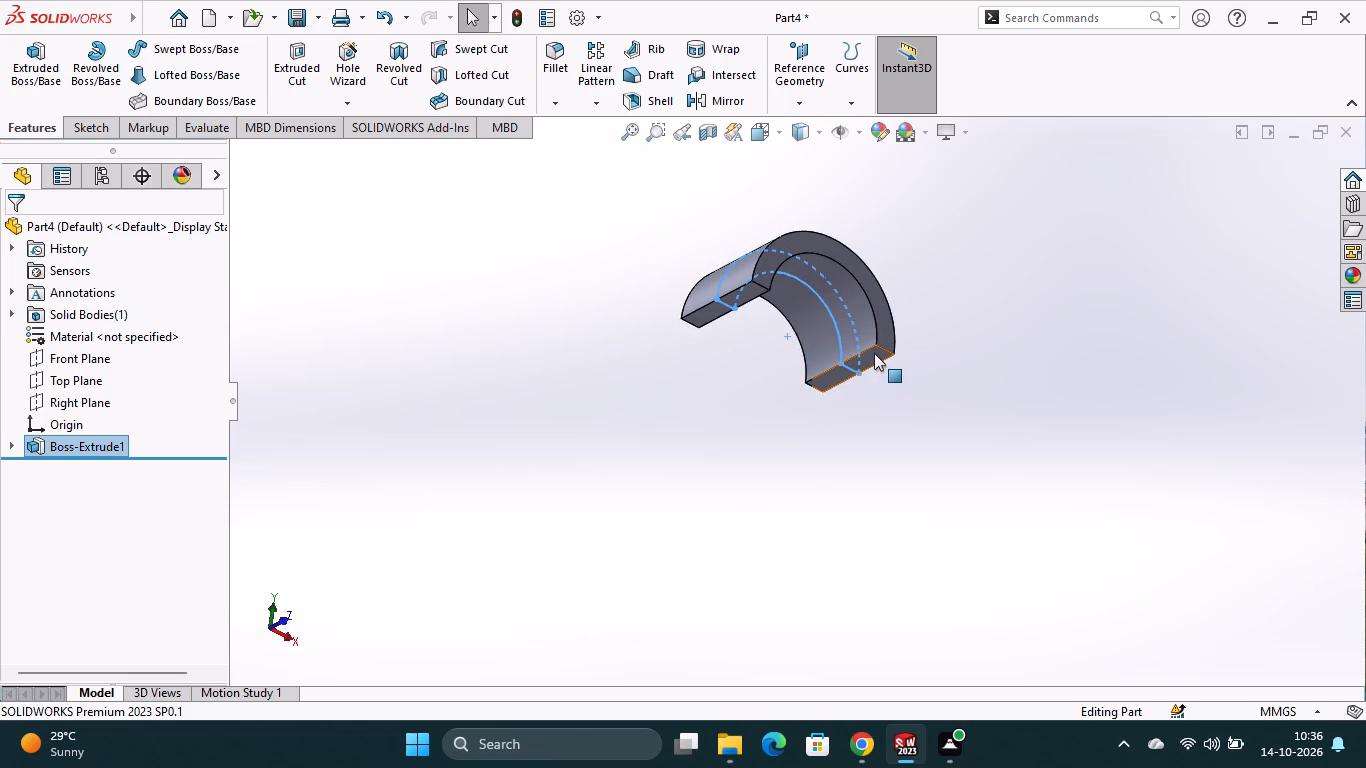
pyautogui.click(874, 353)
pyautogui.click(963, 303)
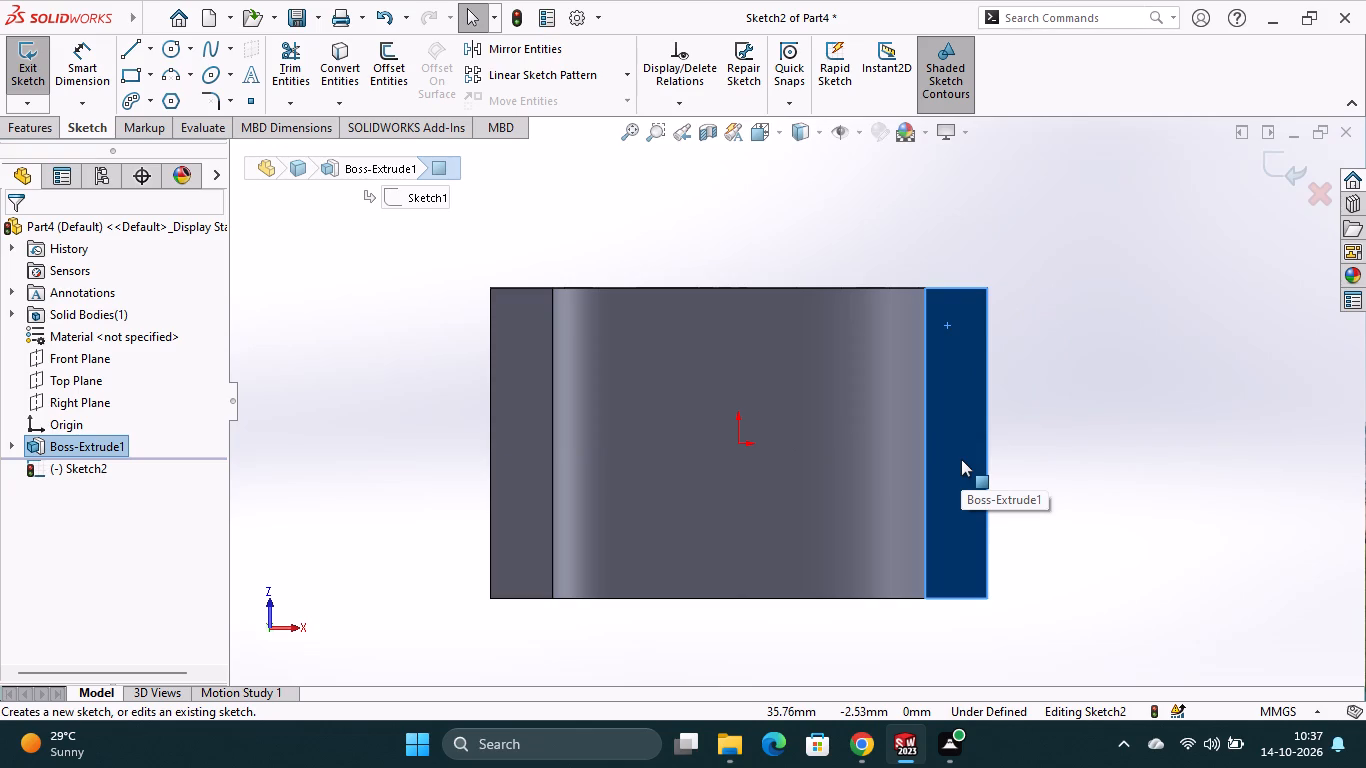
# Sketch a horizontal construction line through the origin, extending past both sides of the half ring.
pyautogui.click(155, 47)
pyautogui.click(159, 93)
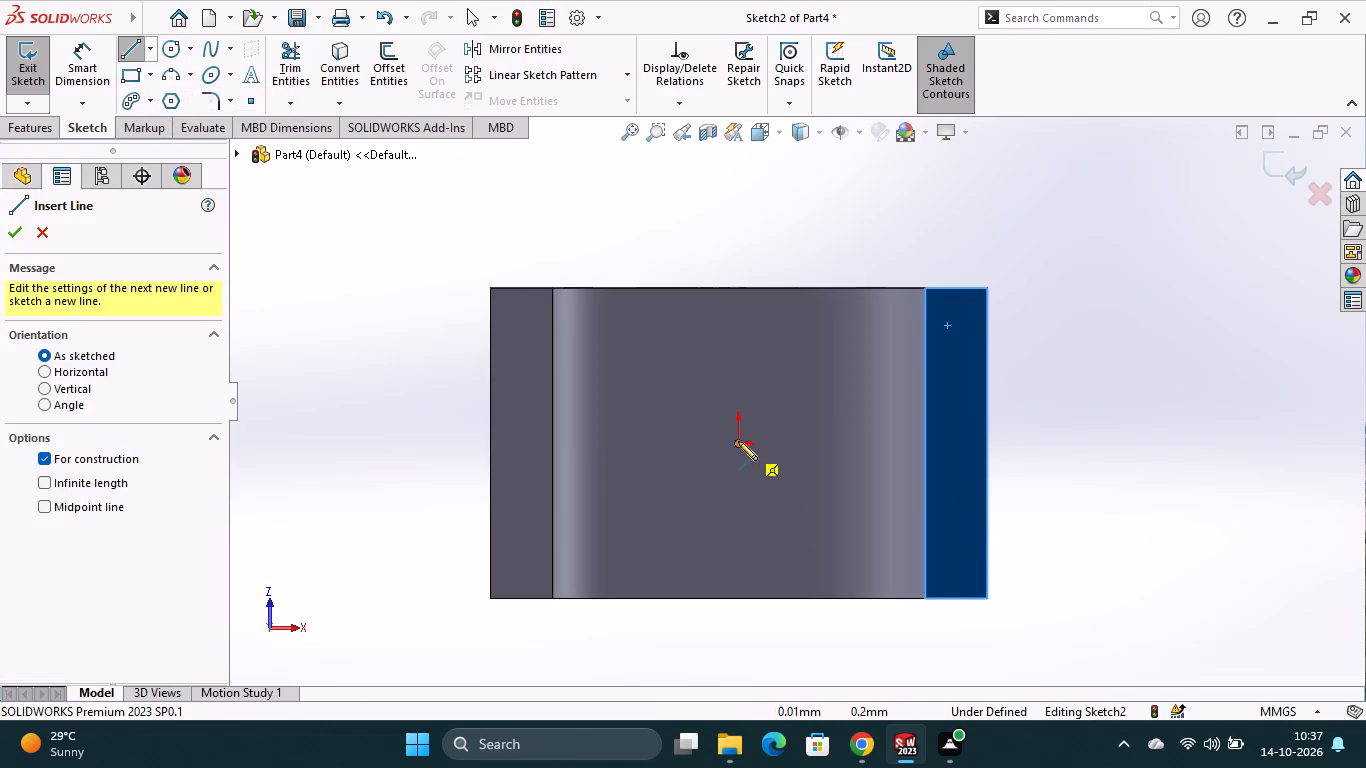
pyautogui.click(404, 445)
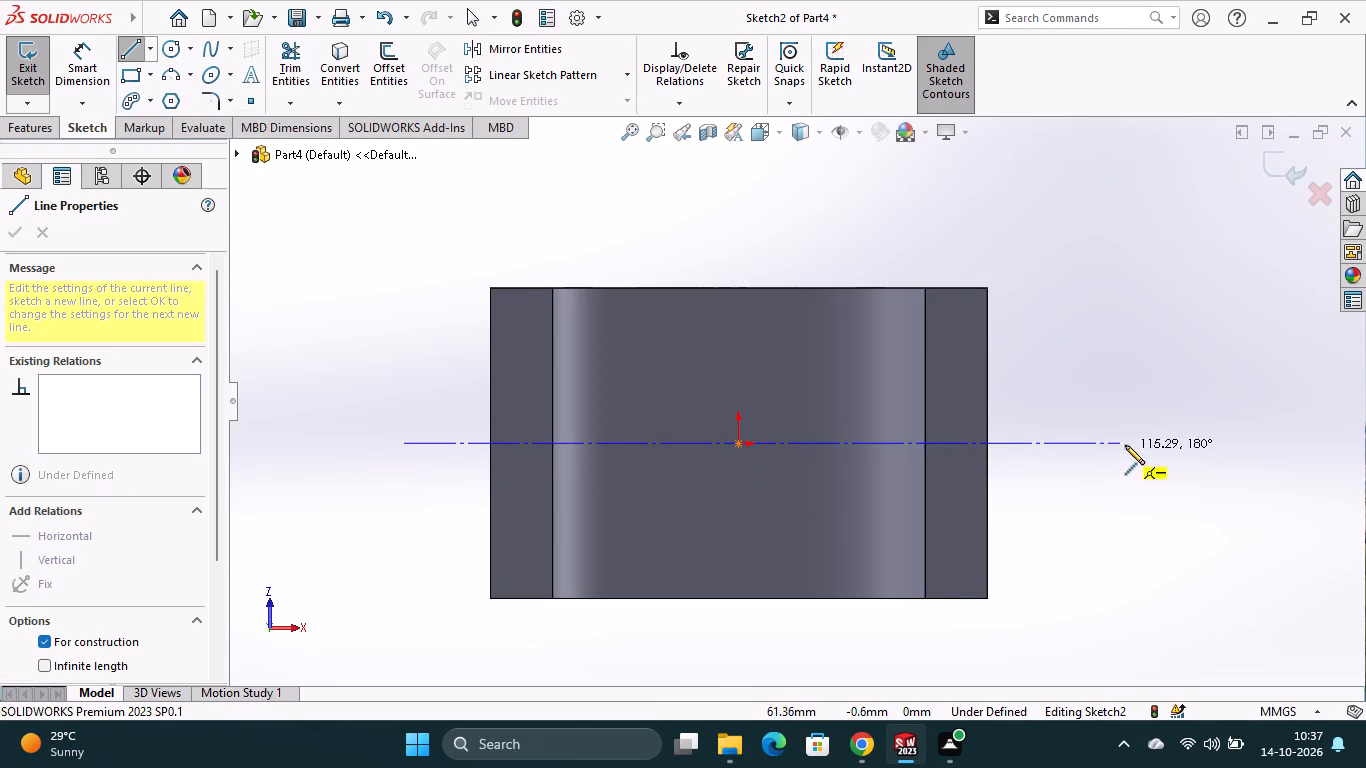
pyautogui.click(1136, 441)
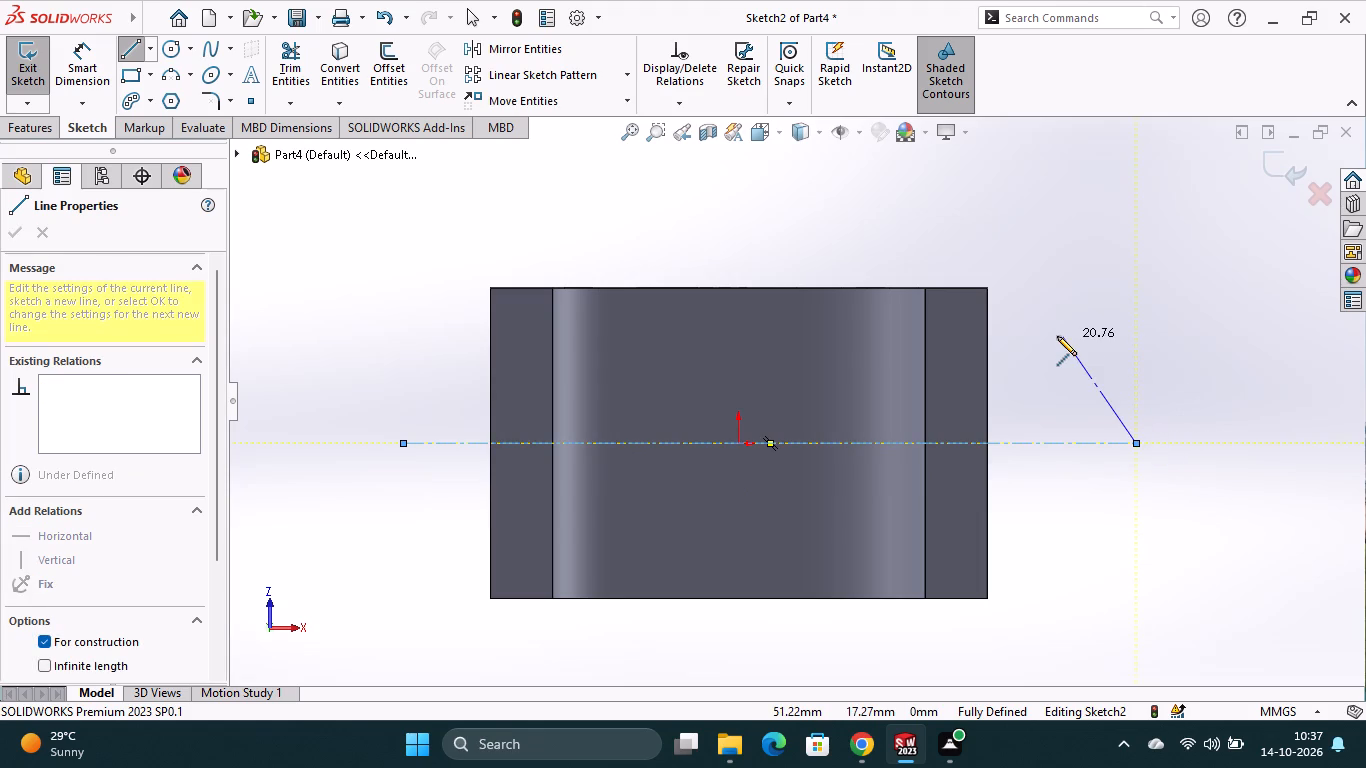
pyautogui.press('Escape')
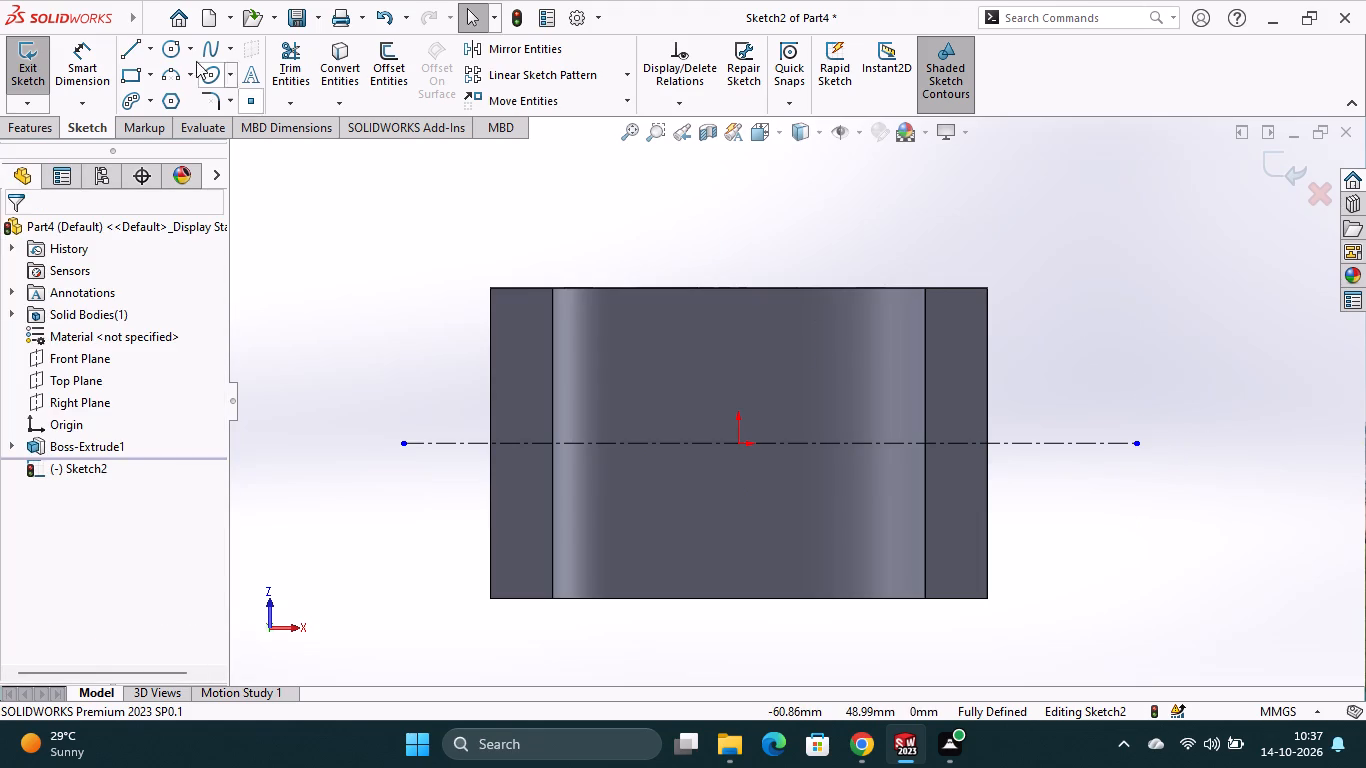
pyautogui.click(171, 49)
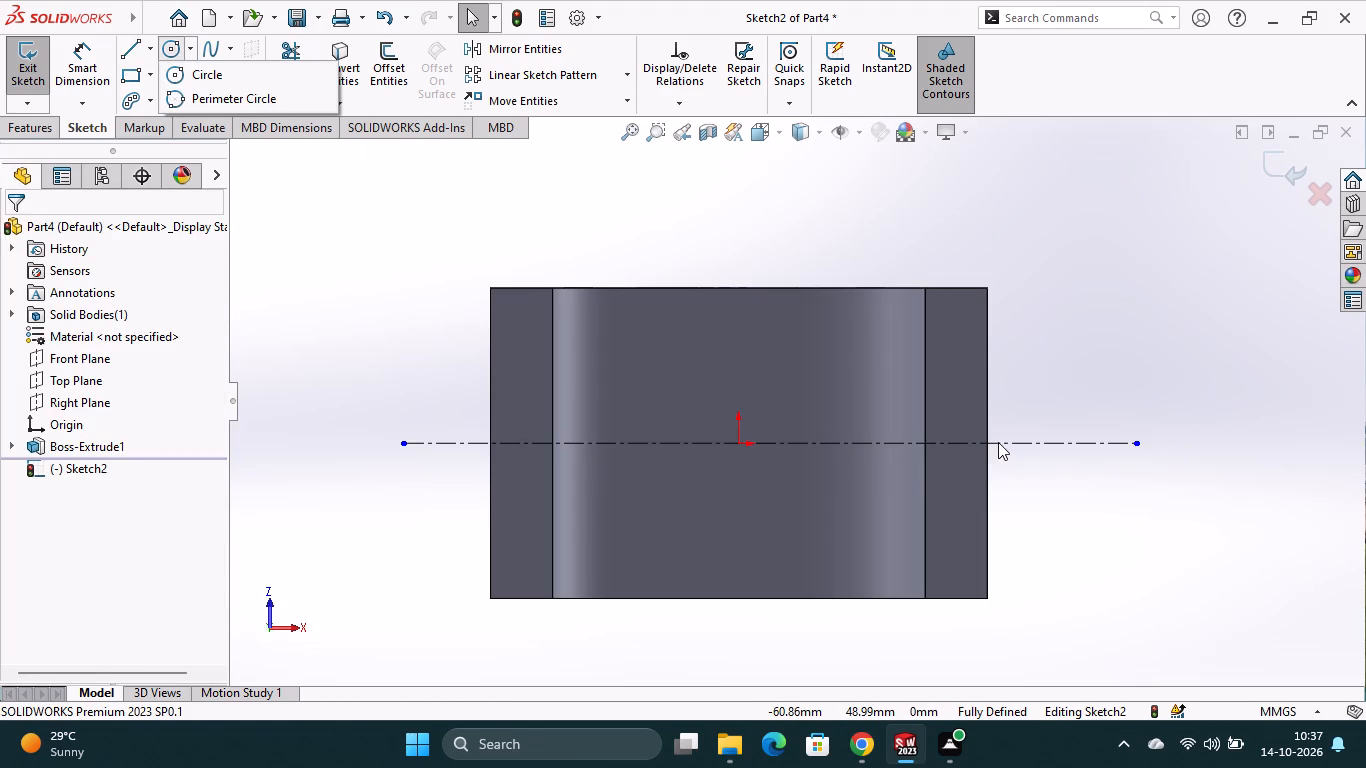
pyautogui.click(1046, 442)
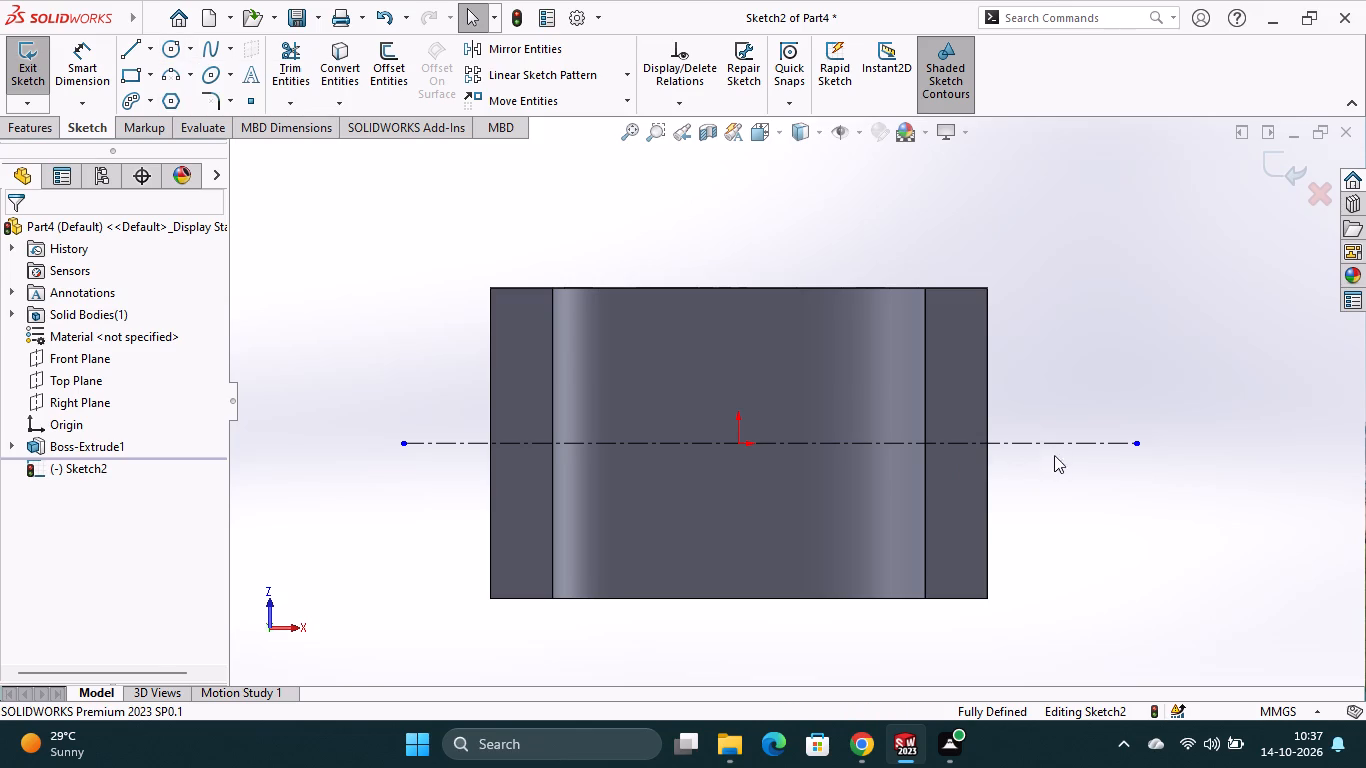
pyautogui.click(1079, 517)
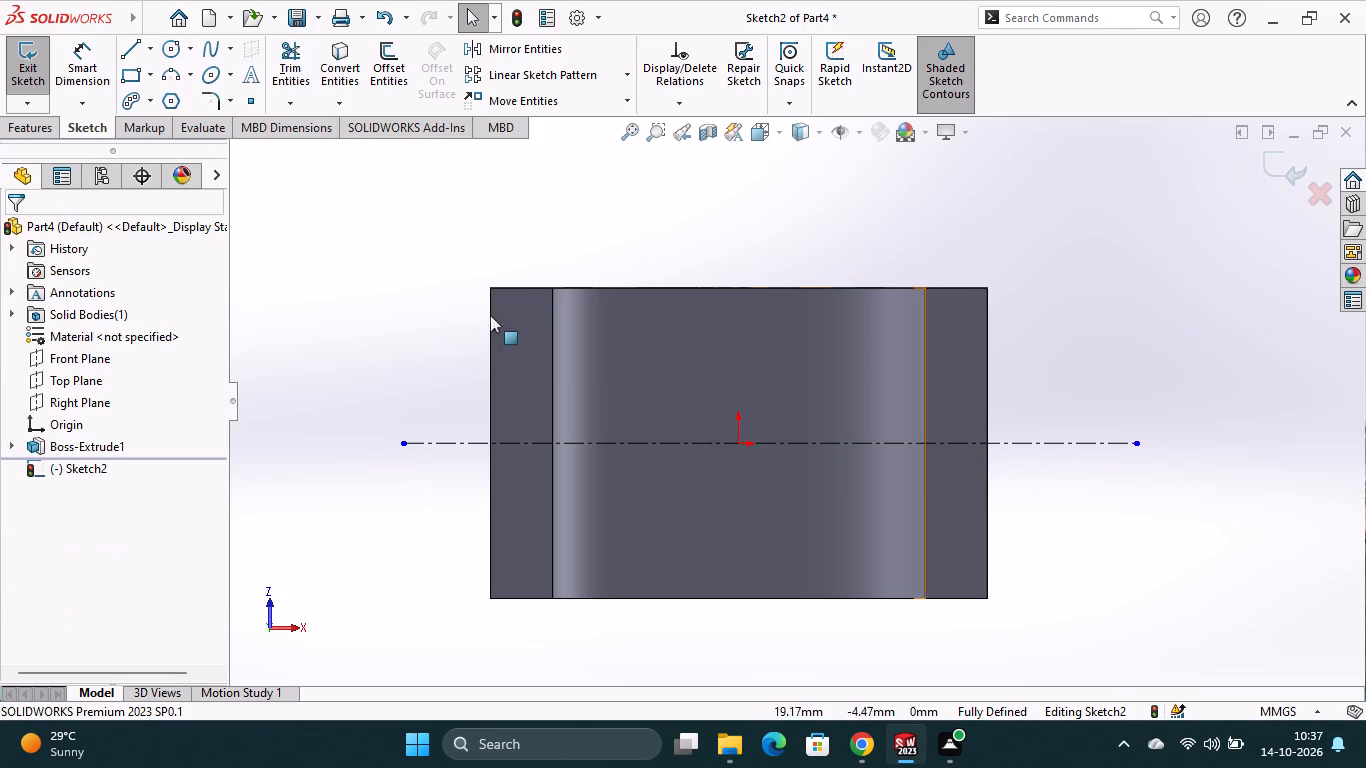
# Sketch a corner rectangle about 9.5 mm wide and 33 mm high, straddling the half ring's positive-X outer edge and crossing the construction line.
pyautogui.click(127, 72)
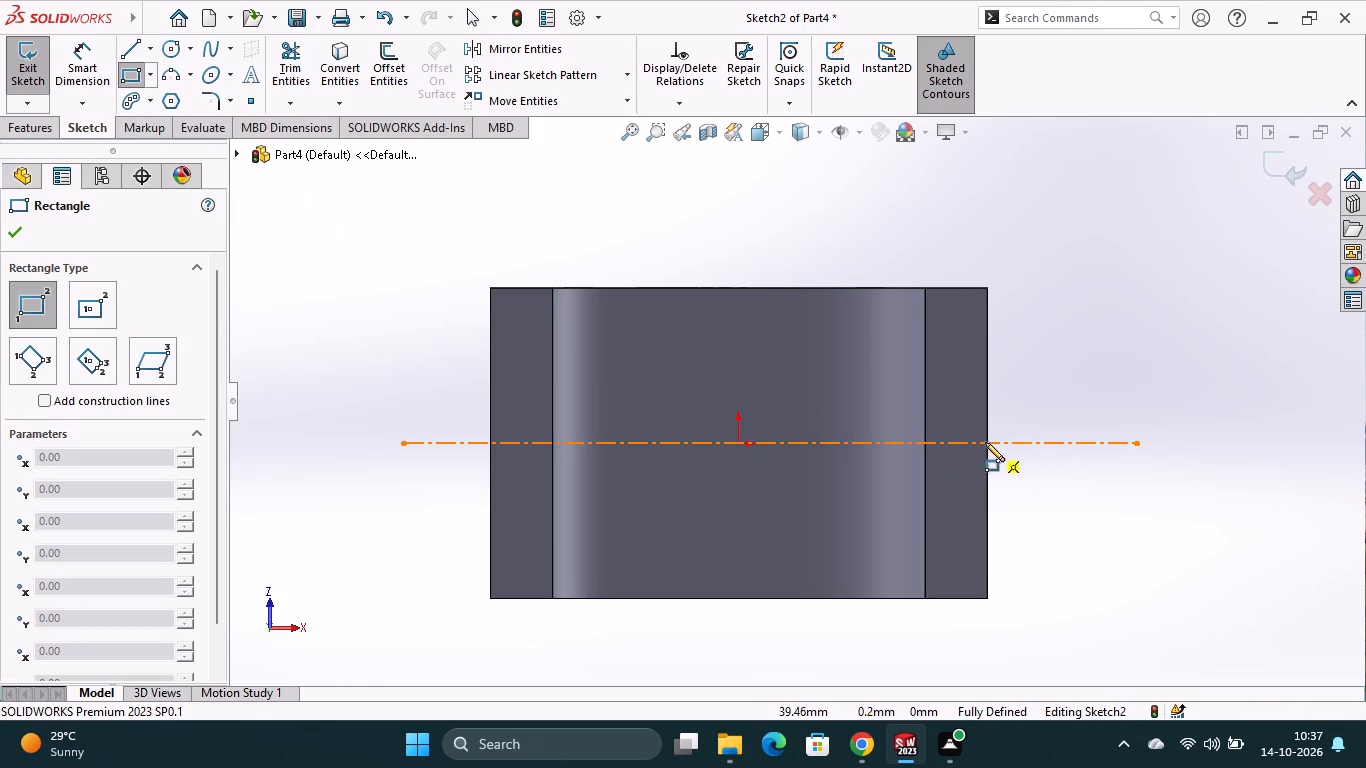
pyautogui.click(957, 352)
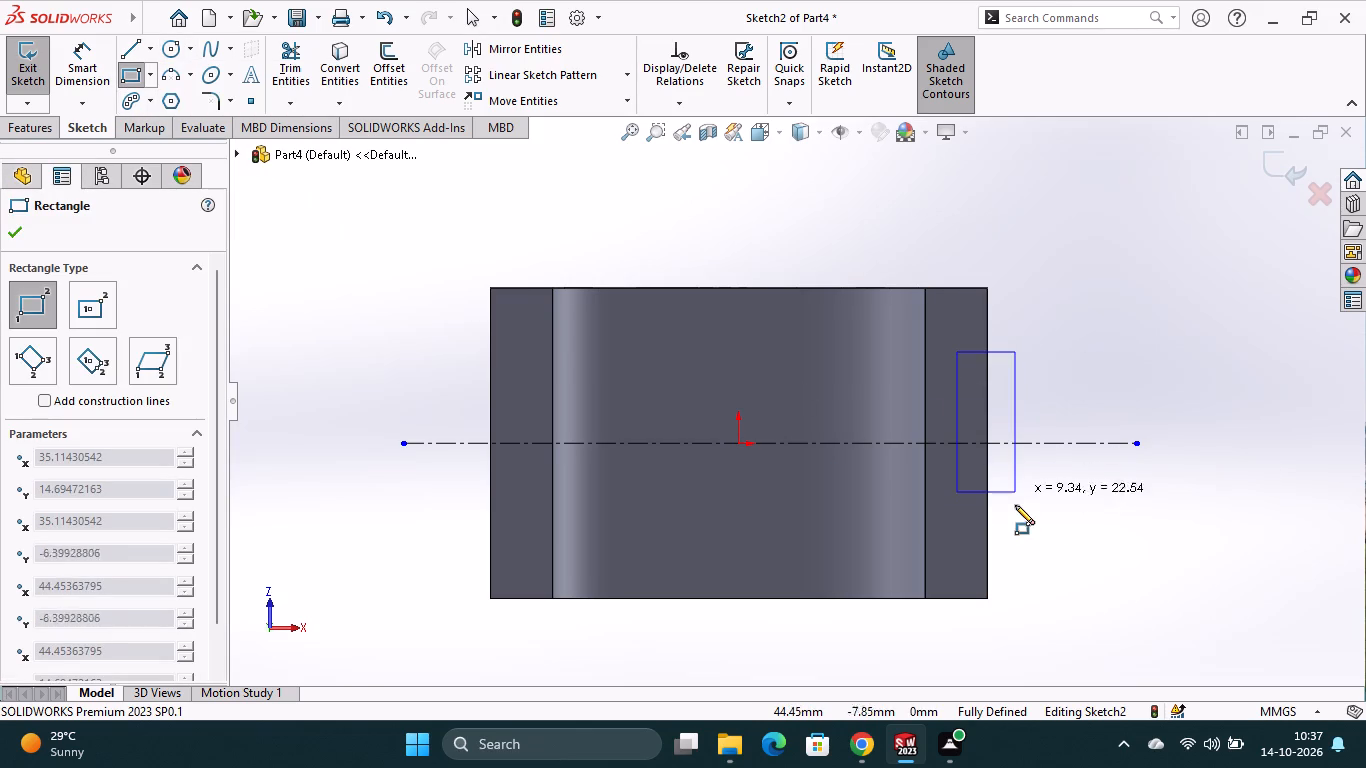
pyautogui.click(1016, 559)
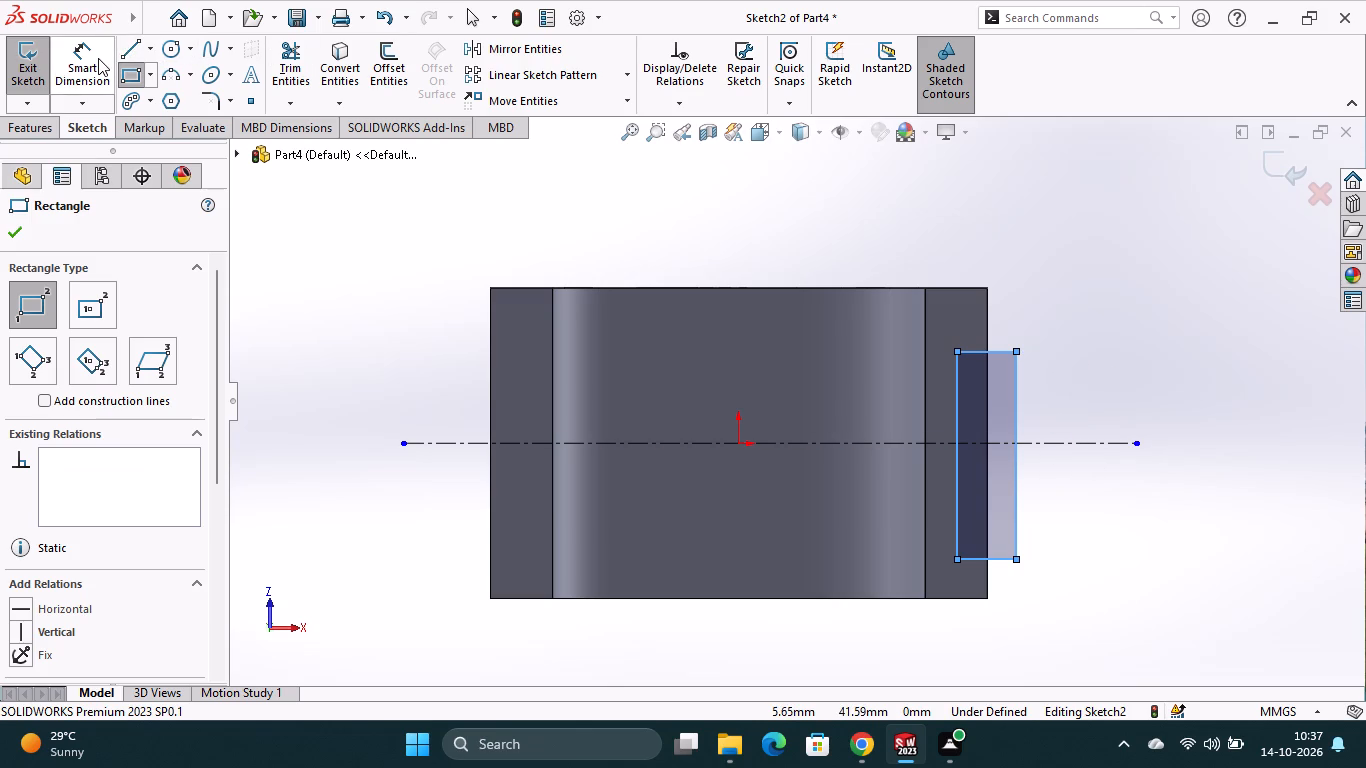
# Sketch a circle of about 12.5 mm radius, centred where the rectangle's outer side crosses the construction line.
pyautogui.click(172, 49)
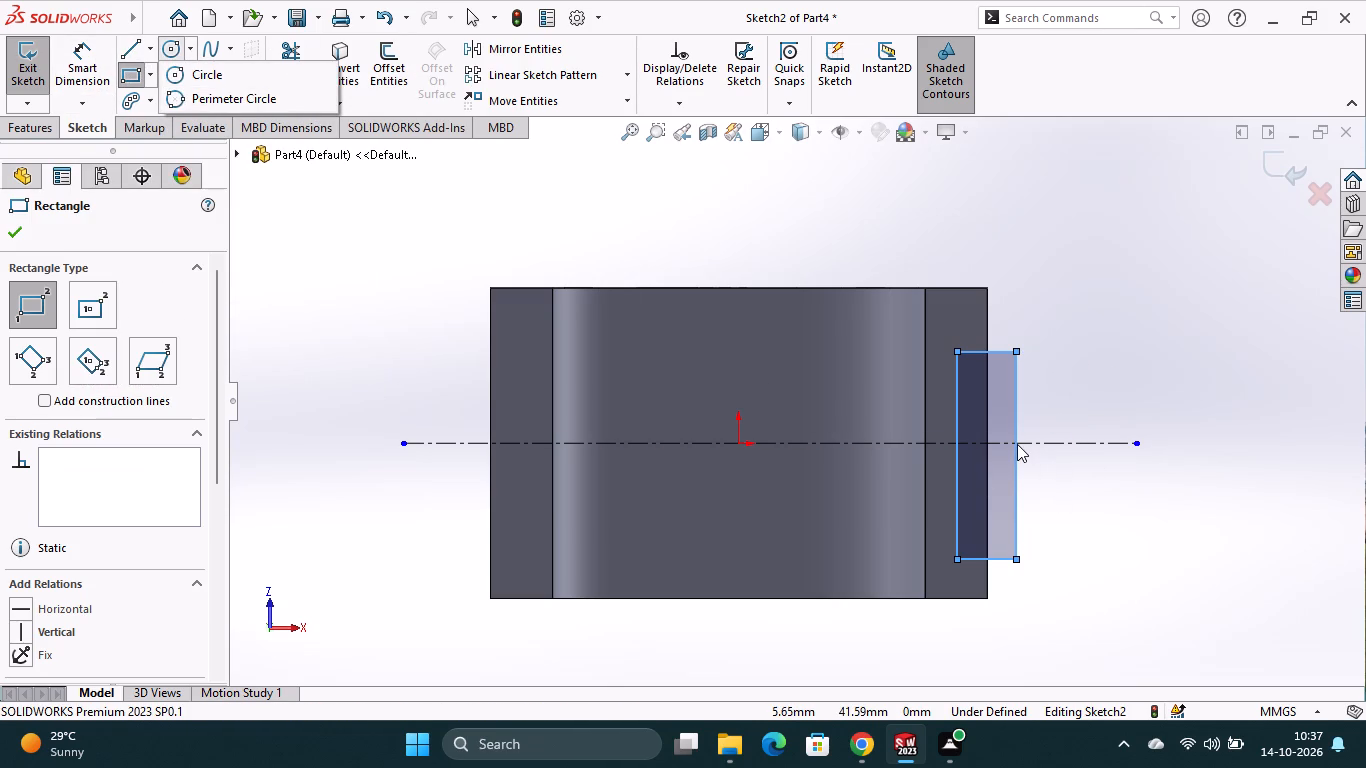
pyautogui.click(180, 69)
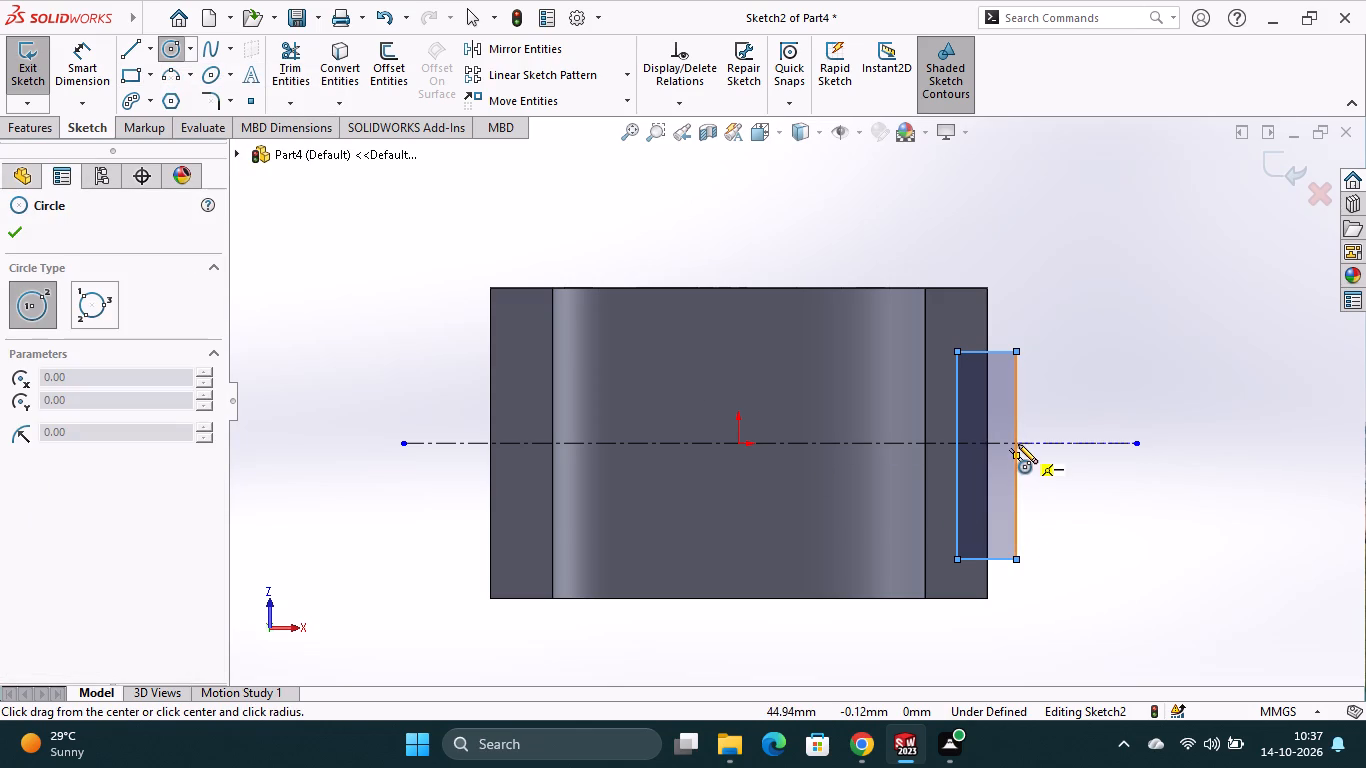
pyautogui.click(1015, 444)
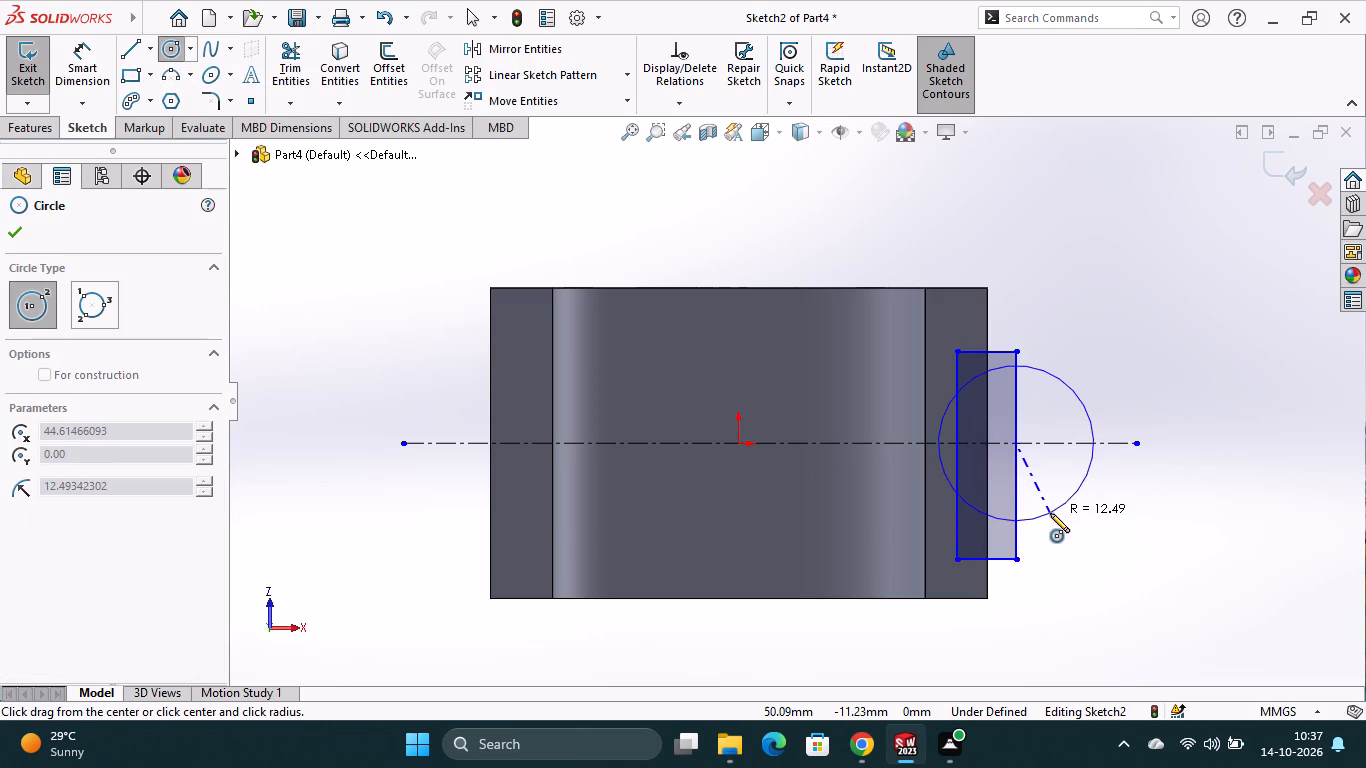
pyautogui.click(1050, 513)
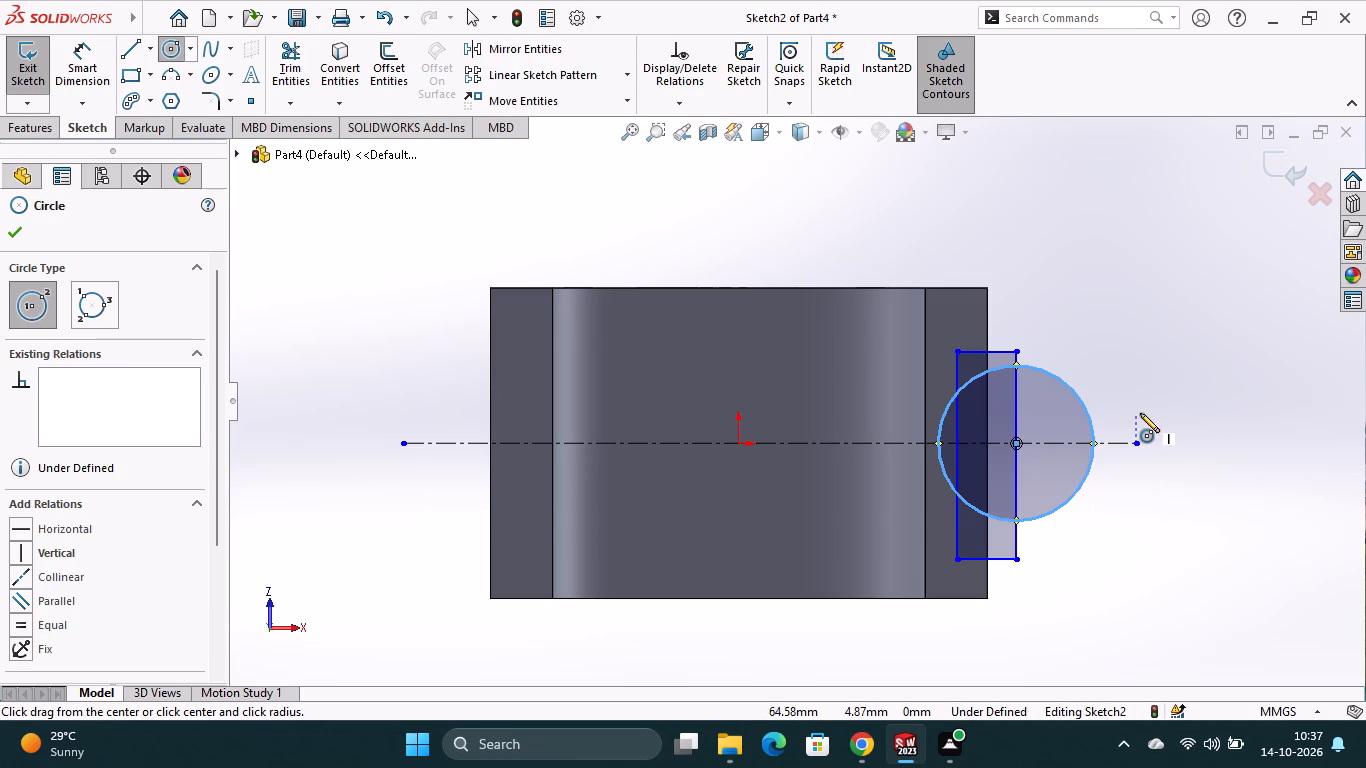
pyautogui.press('Escape')
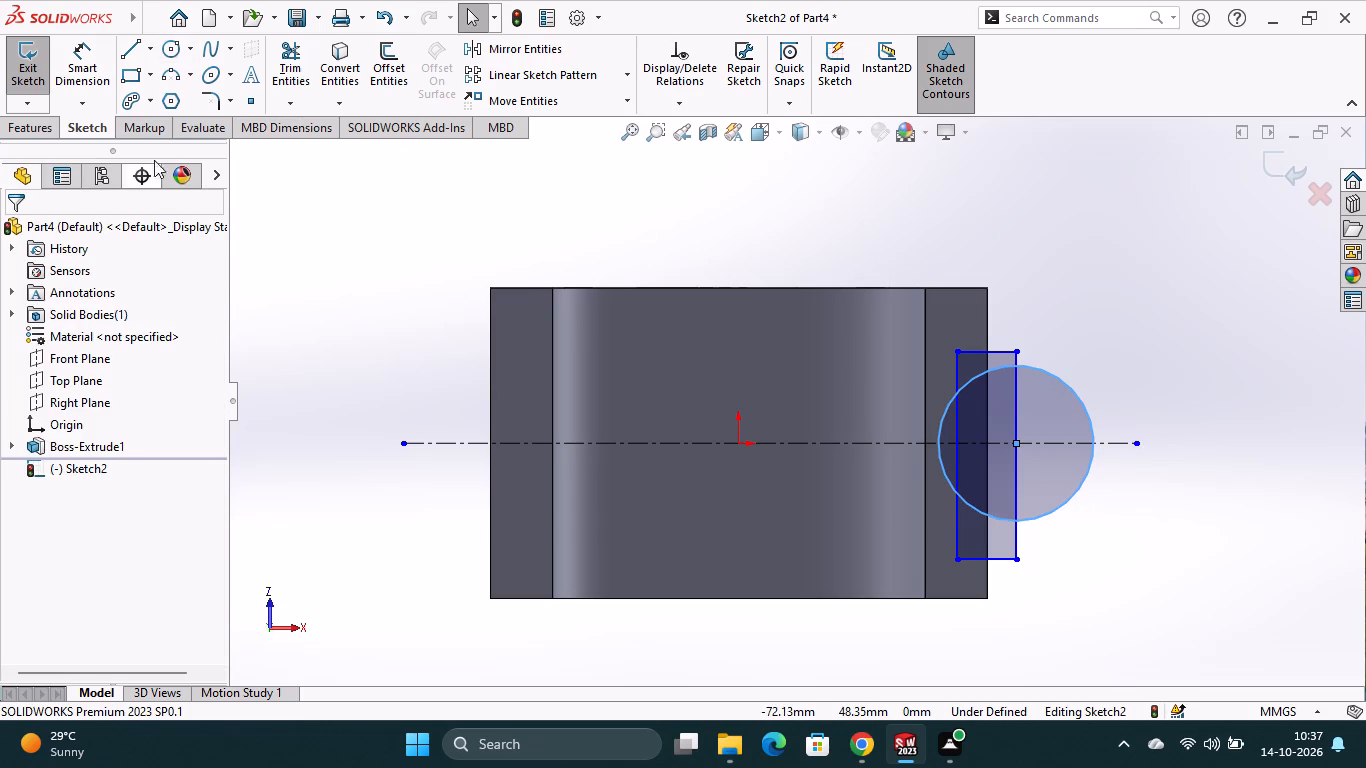
# Dimension the rectangle's lower horizontal side to 25 mm.
pyautogui.click(81, 49)
pyautogui.click(996, 560)
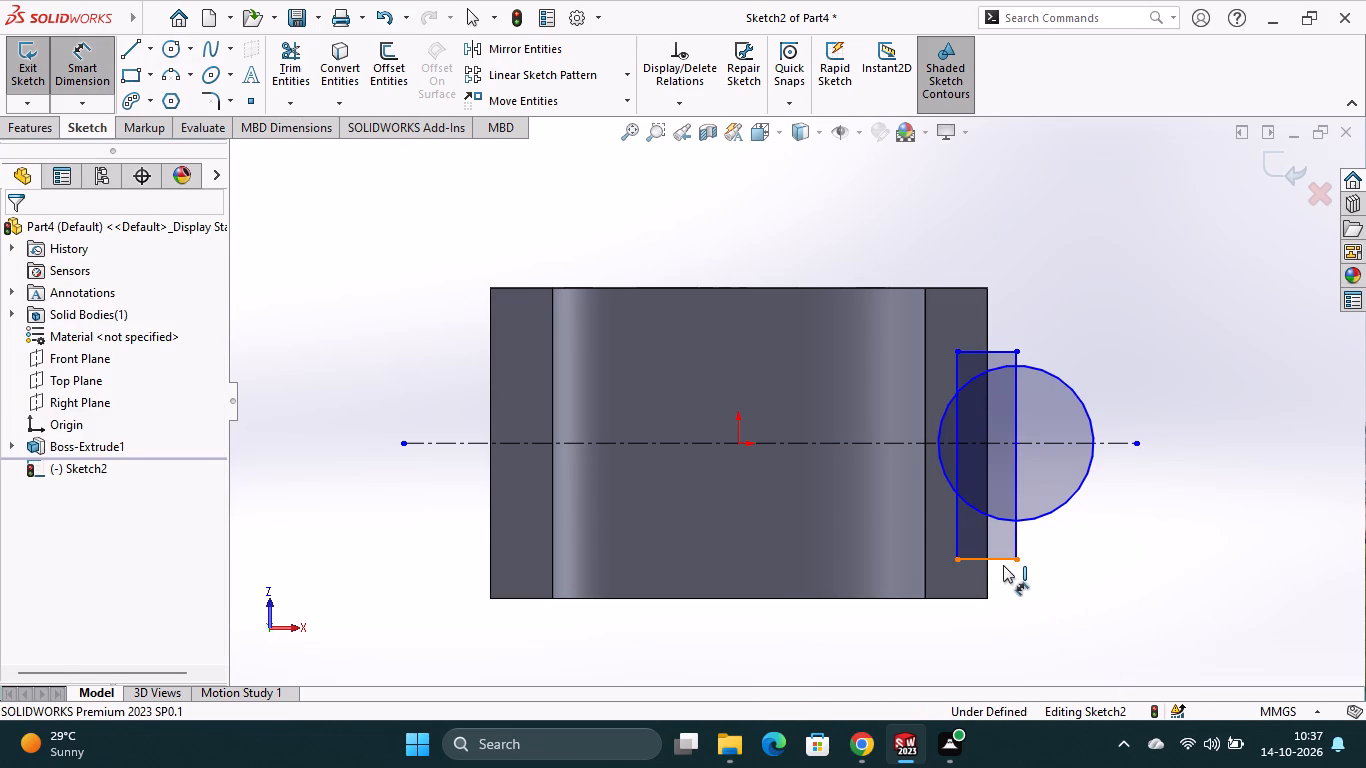
pyautogui.click(1002, 635)
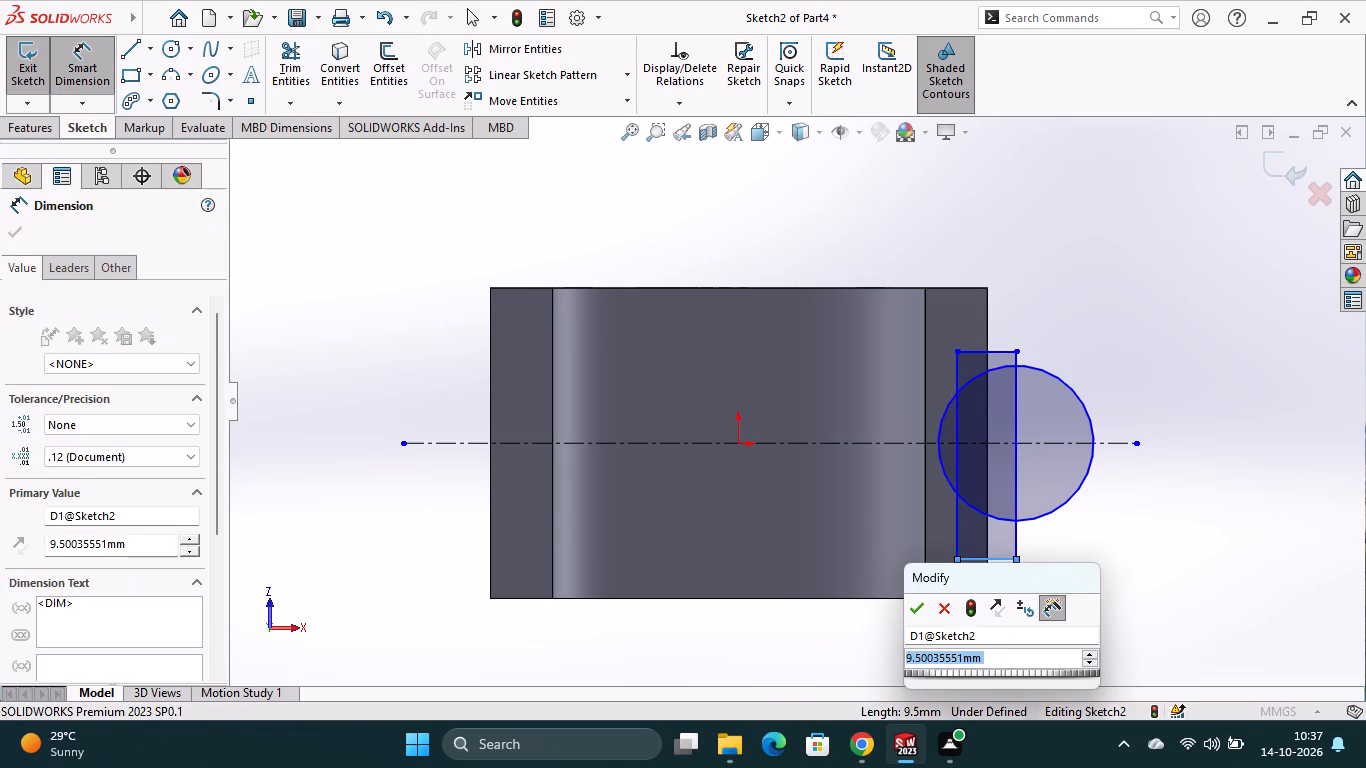
pyautogui.write('25')
pyautogui.press('Return')
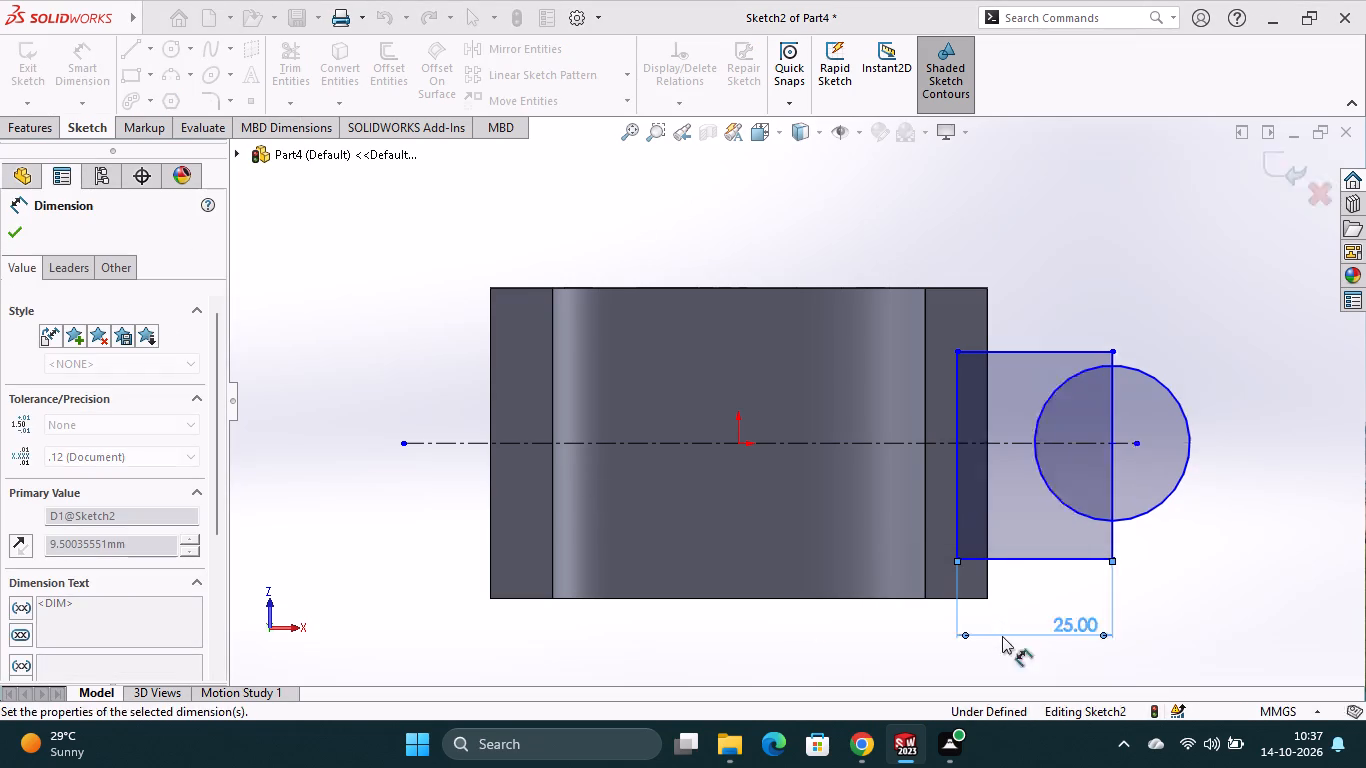
# Dimension the distance between the rectangle's inner vertical side and the half ring's outer edge as 5 mm.
pyautogui.click(956, 521)
pyautogui.click(986, 525)
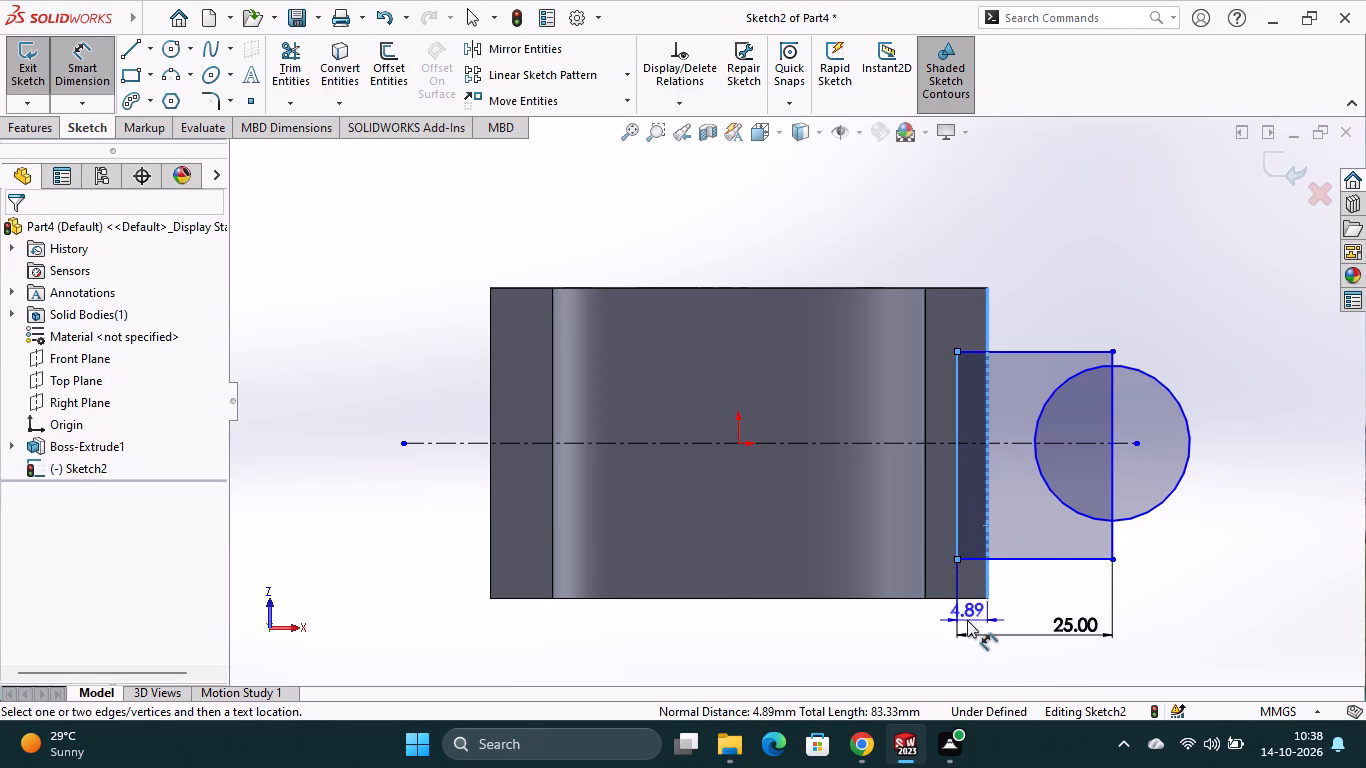
pyautogui.click(967, 620)
pyautogui.press('5')
pyautogui.press('Return')
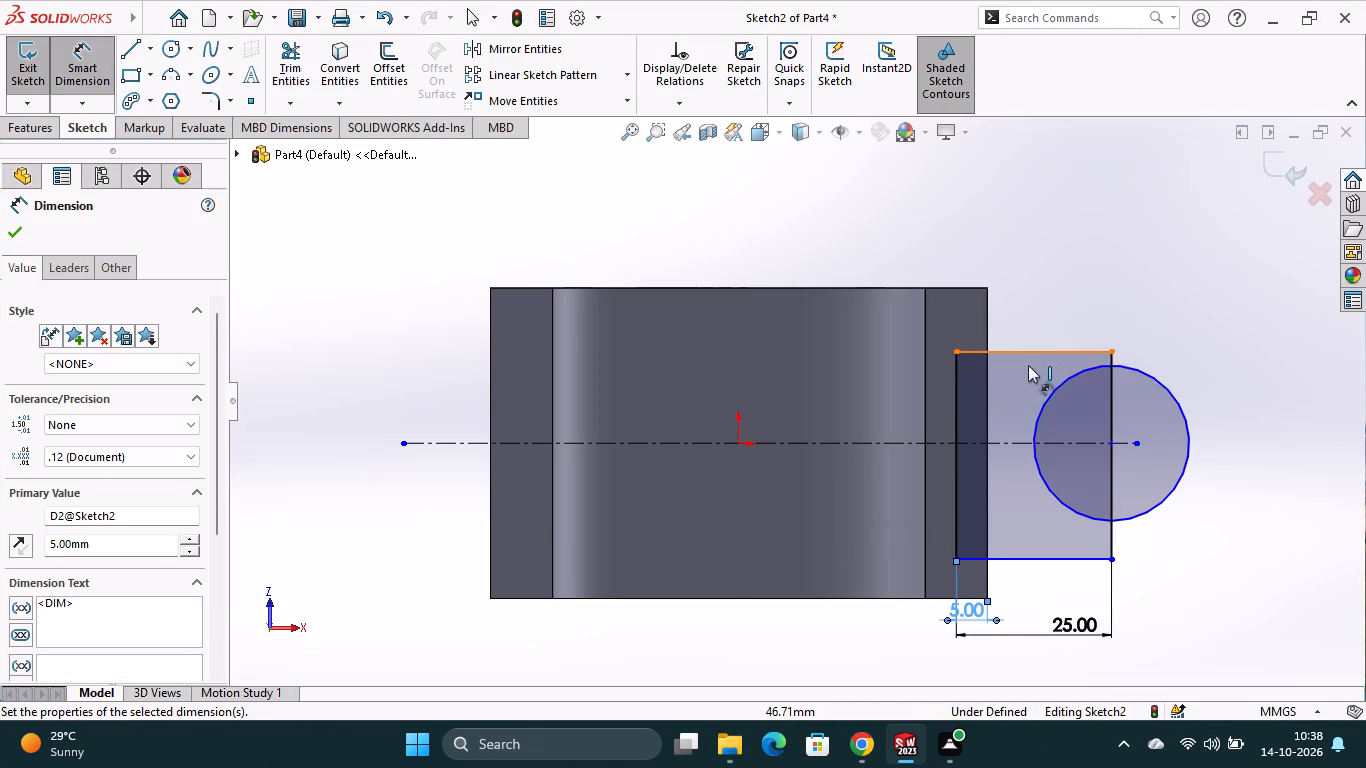
# Dimension the distance from the construction line to the rectangle's lower side as 25/2 mm.
pyautogui.click(1015, 444)
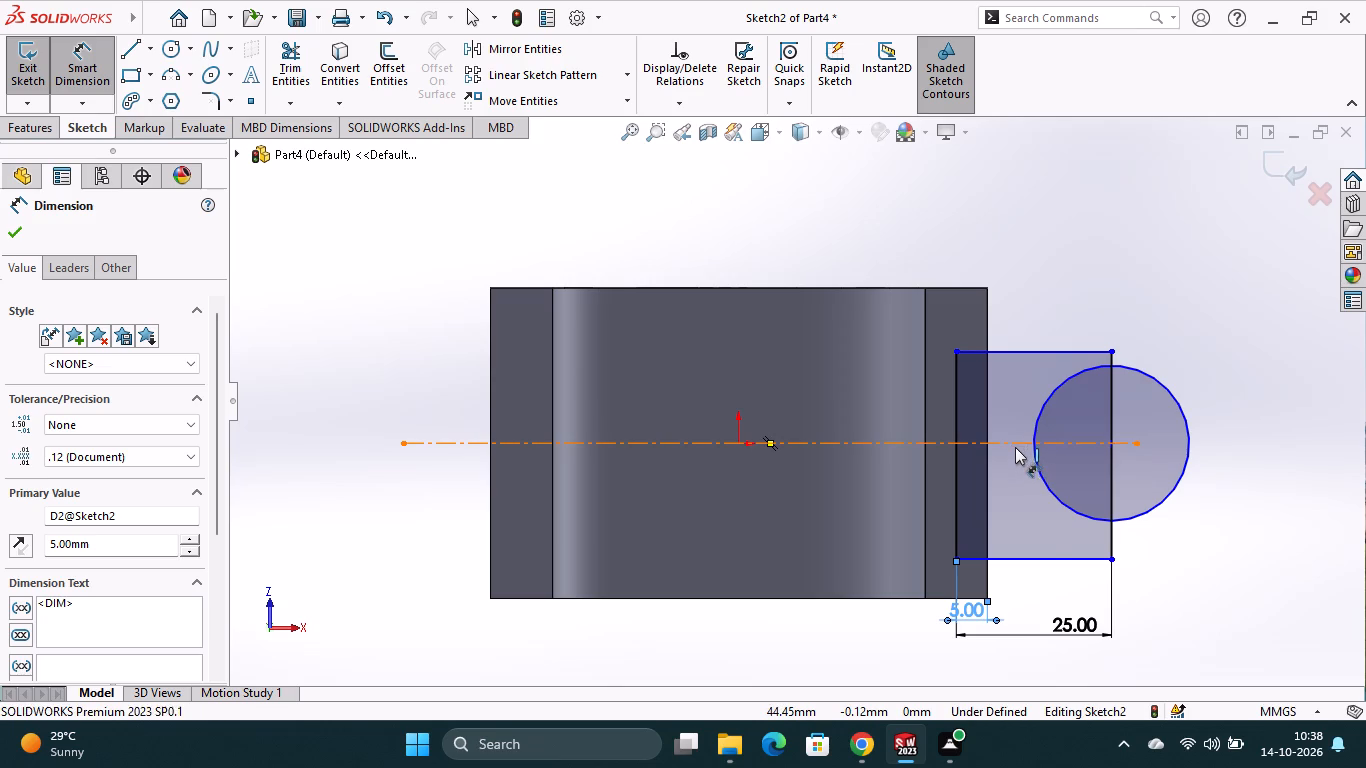
pyautogui.click(1032, 558)
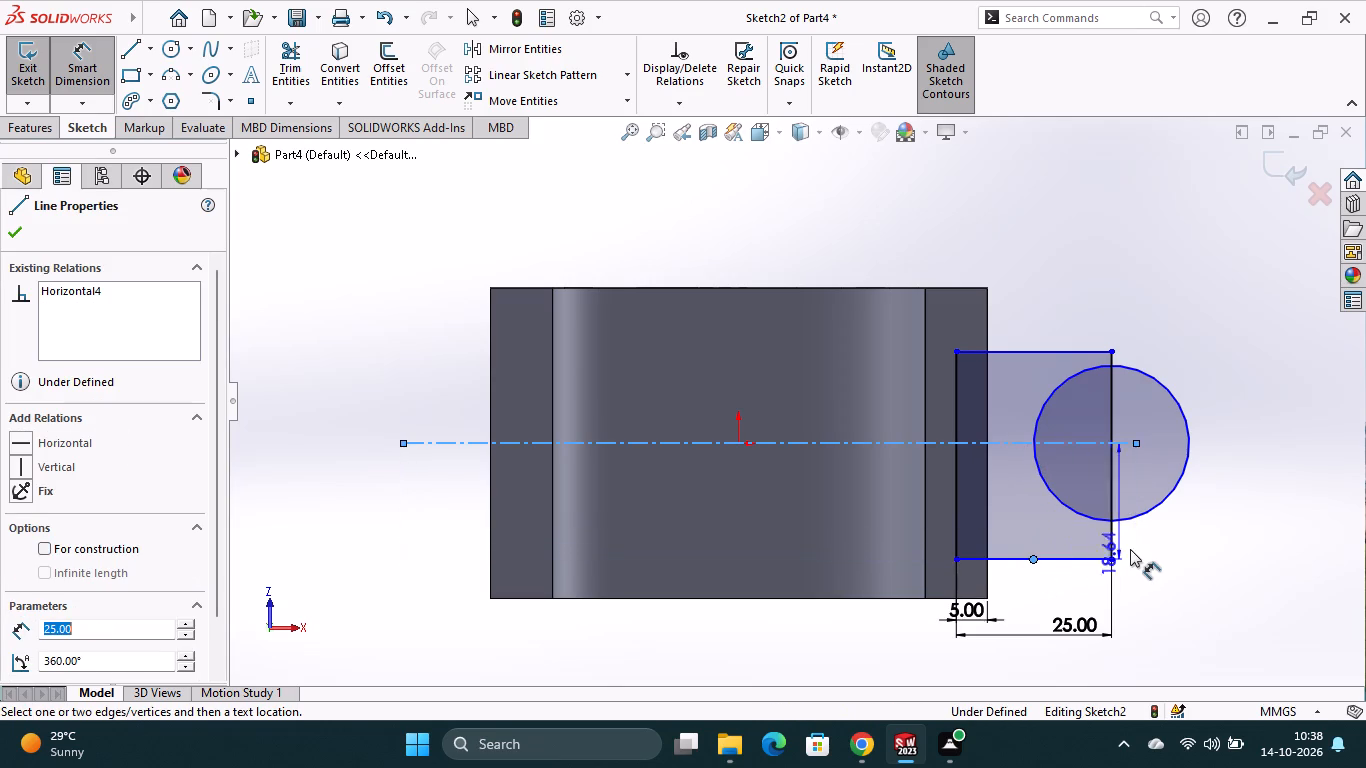
pyautogui.click(1146, 542)
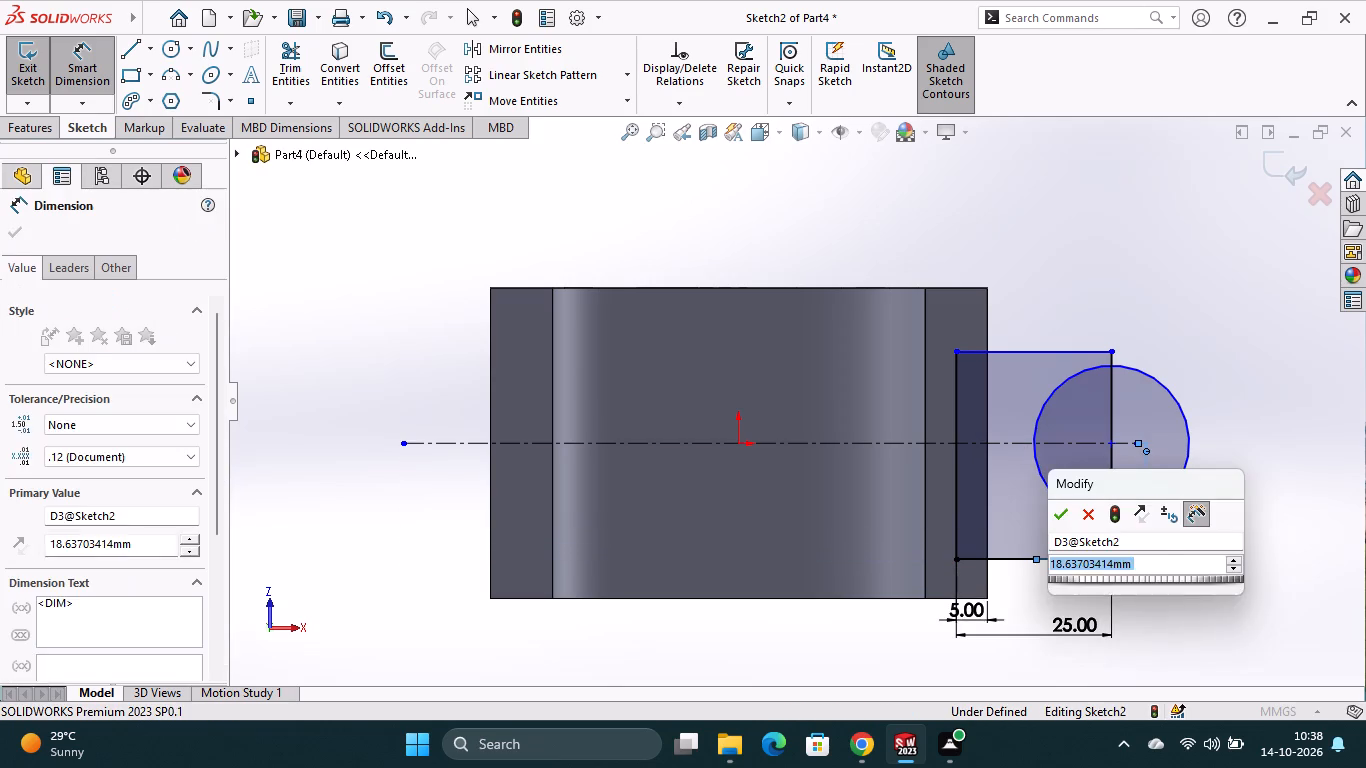
pyautogui.write('25/')
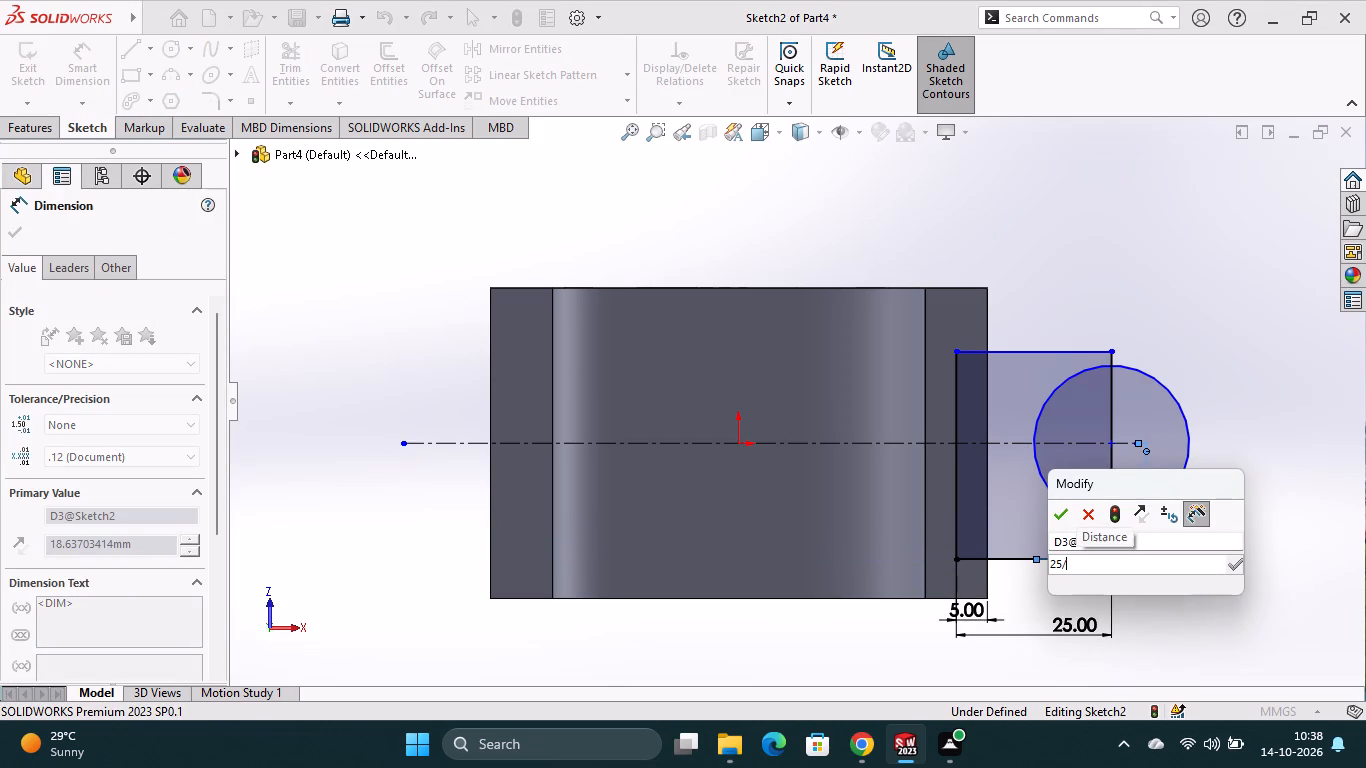
pyautogui.press('2')
pyautogui.press('Return')
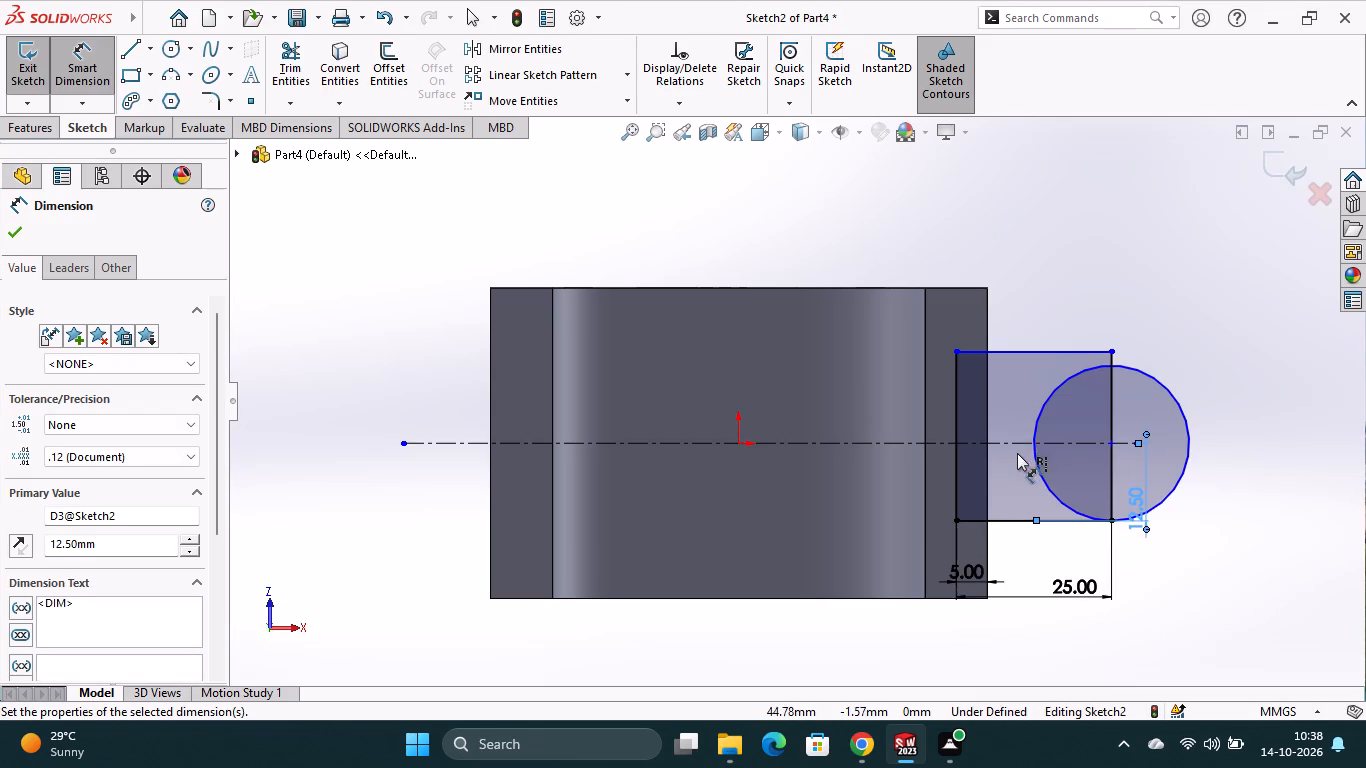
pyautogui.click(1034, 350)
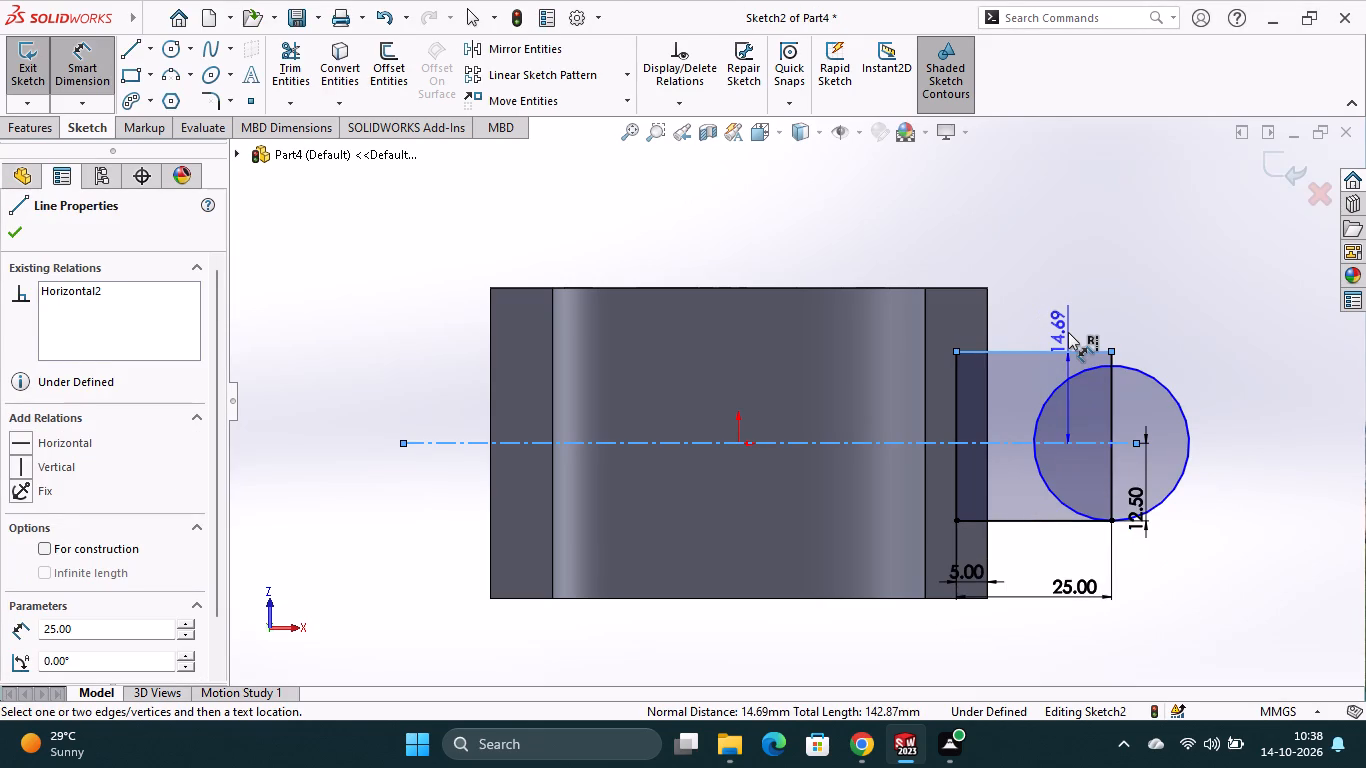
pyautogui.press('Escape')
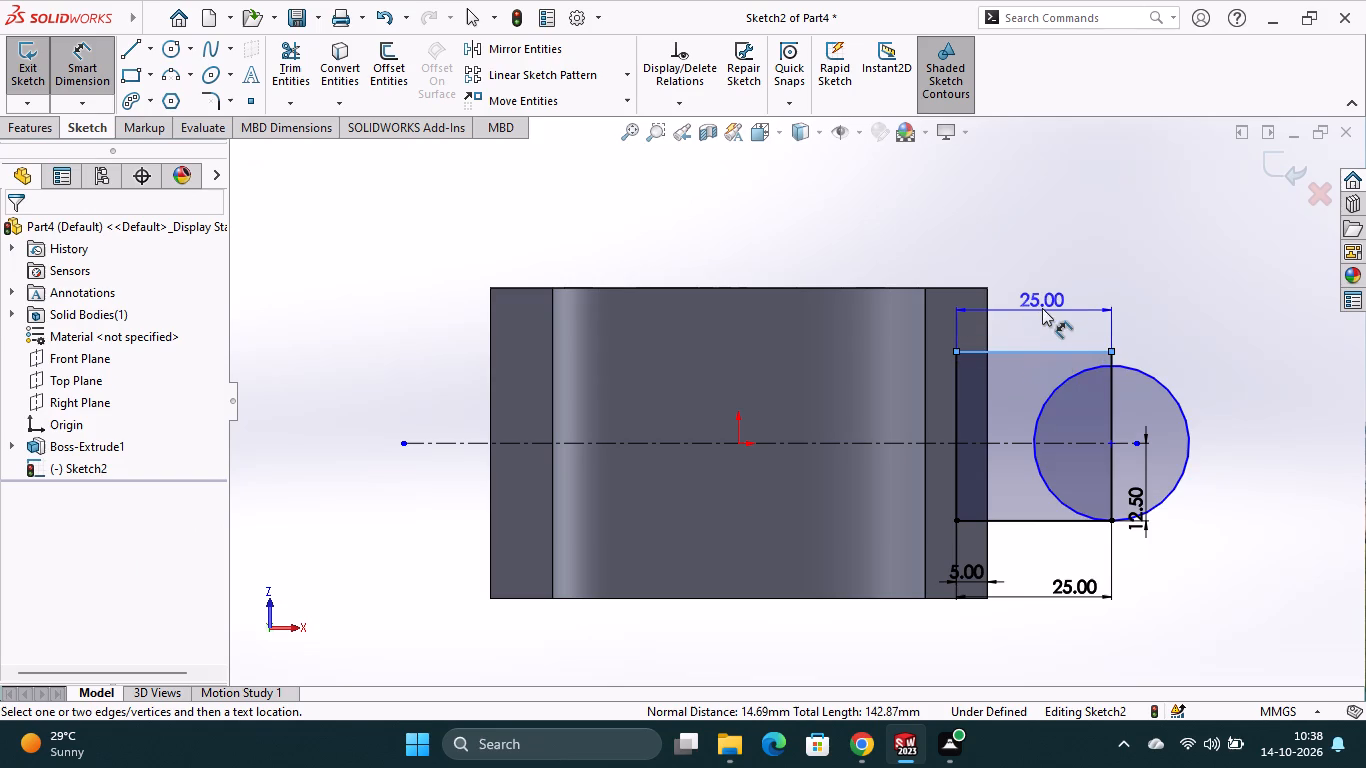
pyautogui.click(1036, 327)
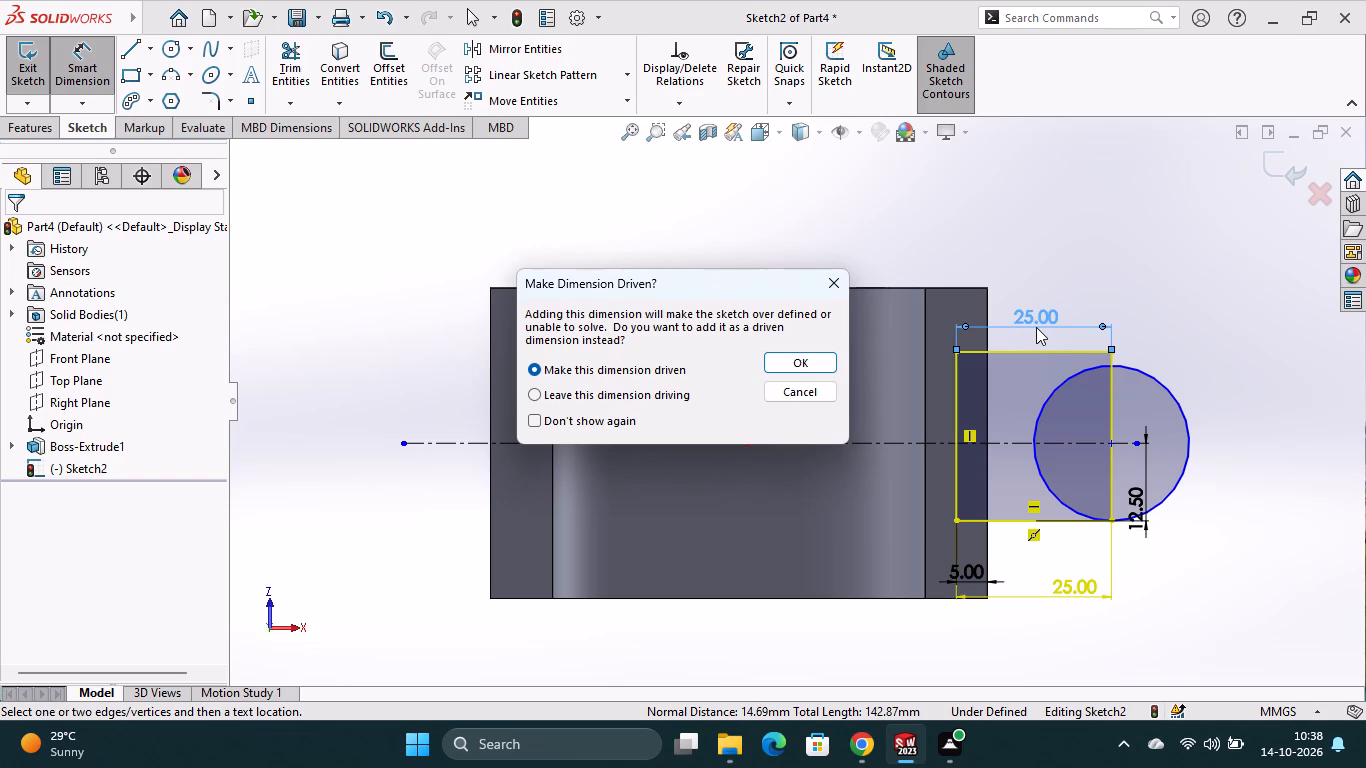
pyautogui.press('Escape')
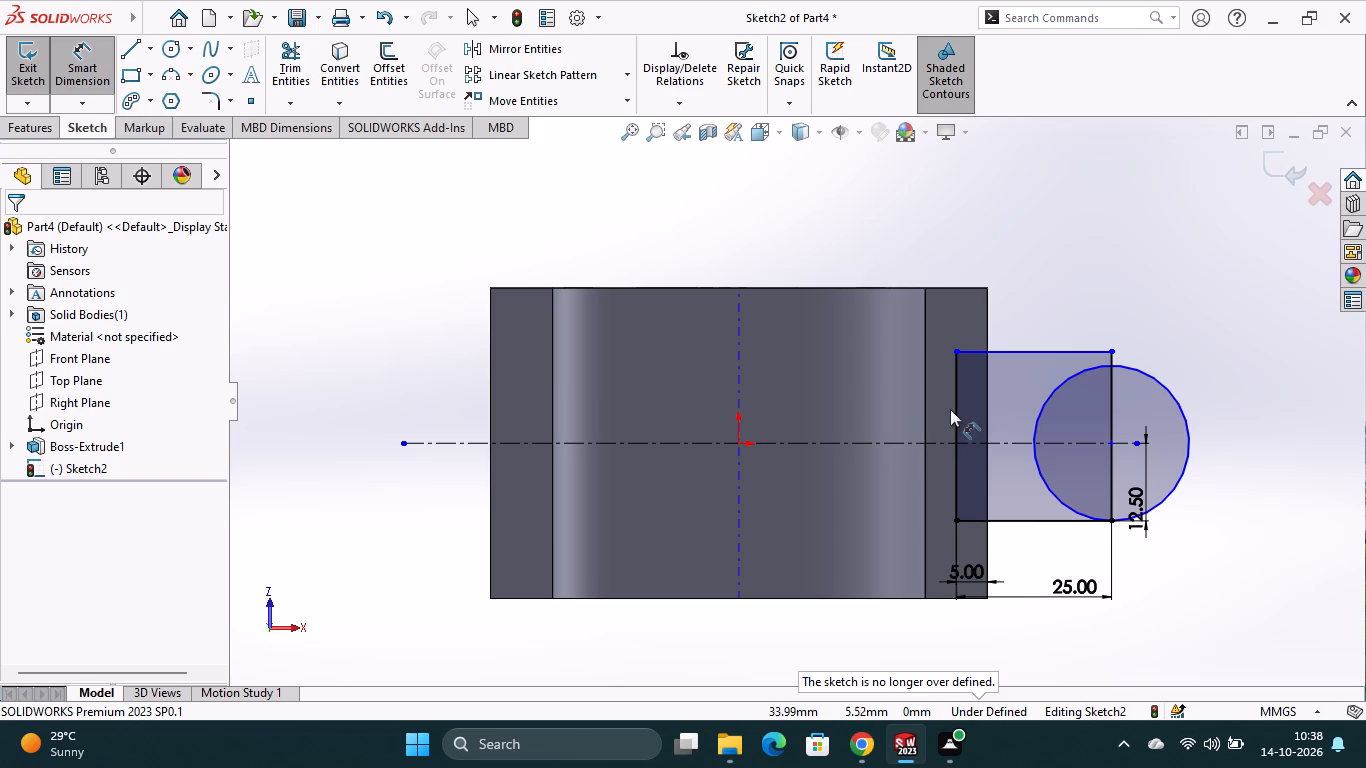
# Dimension the rectangle's inner vertical side to 40 mm.
pyautogui.click(87, 62)
pyautogui.click(93, 61)
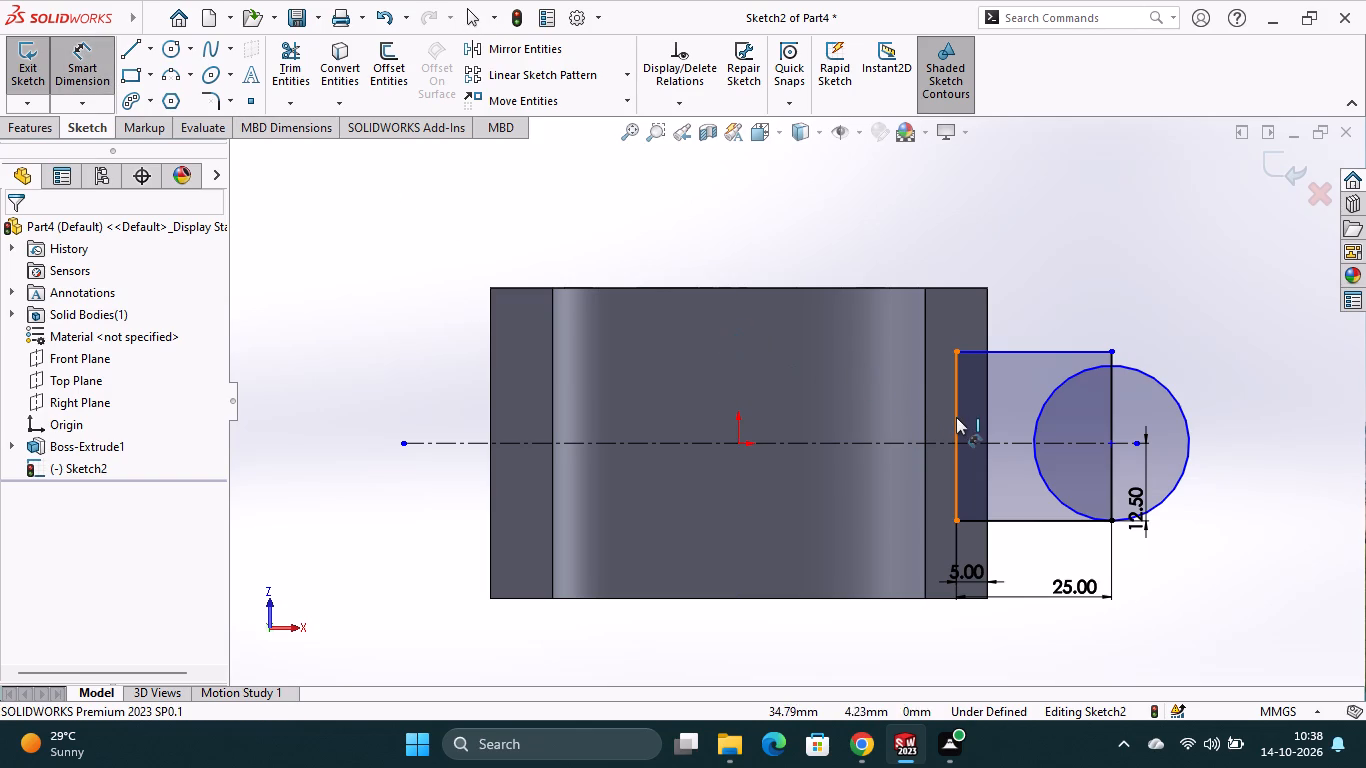
pyautogui.click(955, 412)
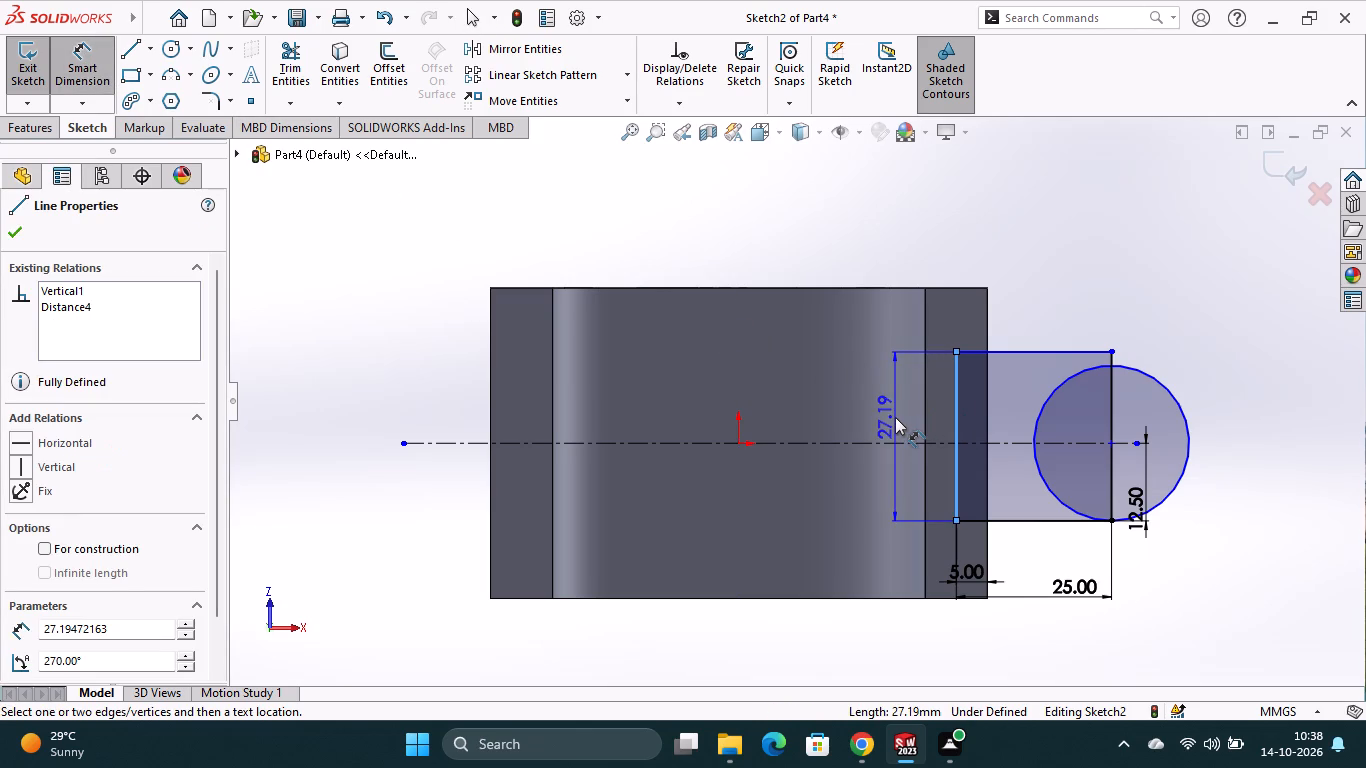
pyautogui.click(895, 417)
pyautogui.write('40')
pyautogui.press('Return')
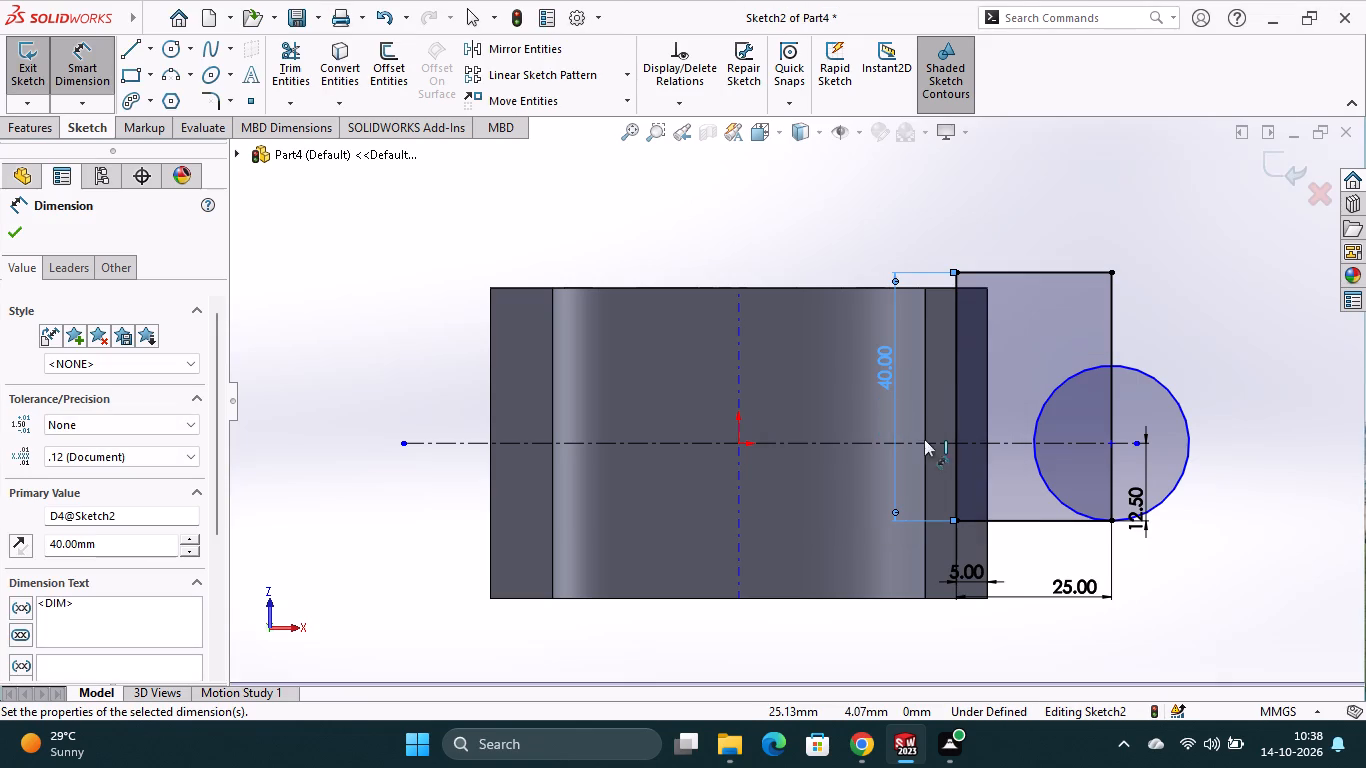
# Add a second dimension between the rectangle's lower side and the construction line, and make it driven.
pyautogui.click(1010, 520)
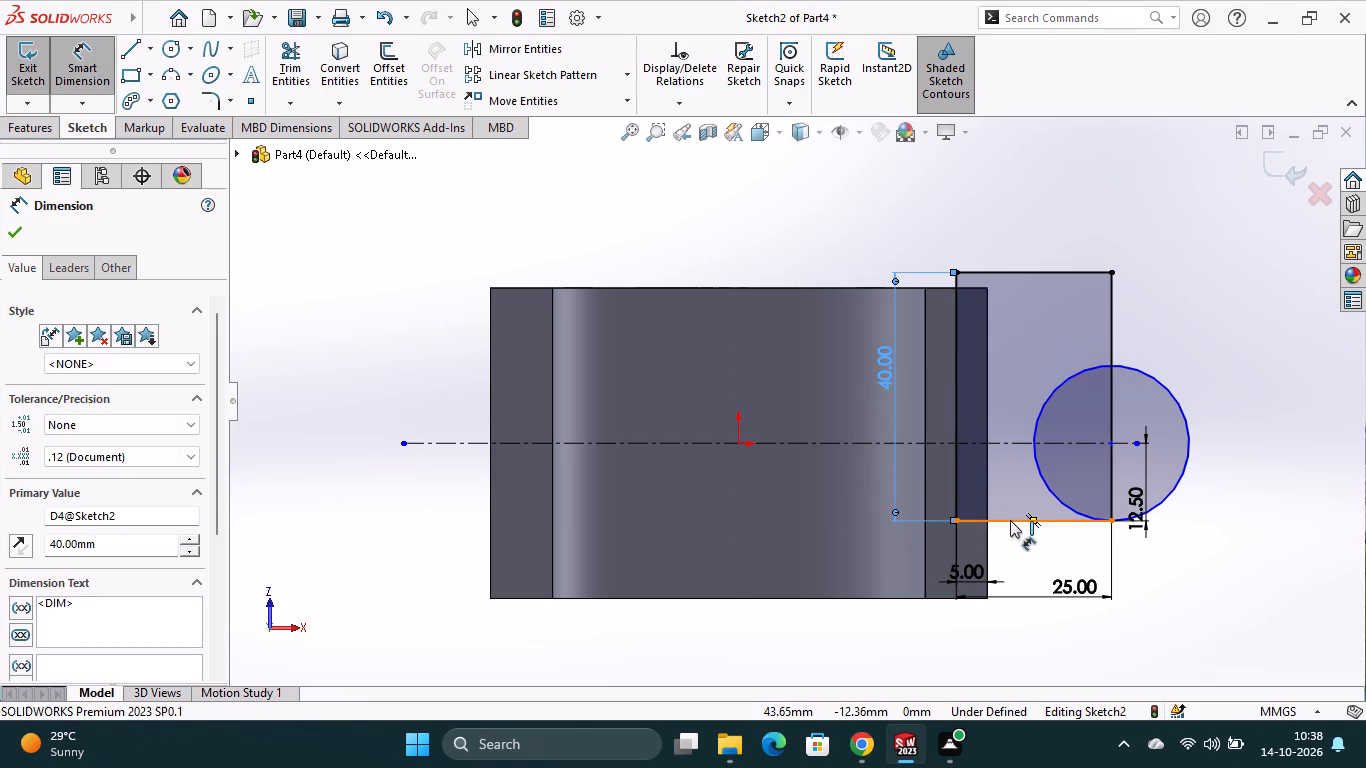
pyautogui.click(1010, 442)
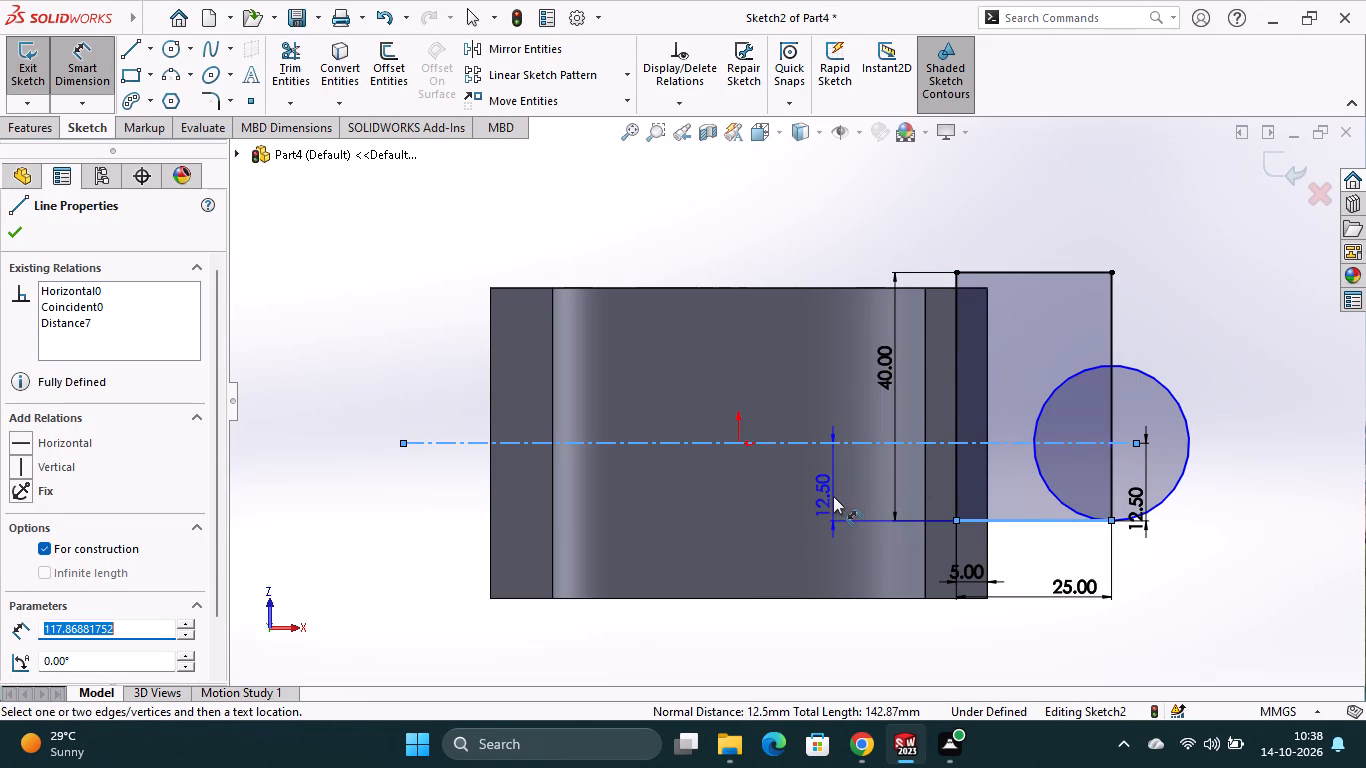
pyautogui.click(833, 496)
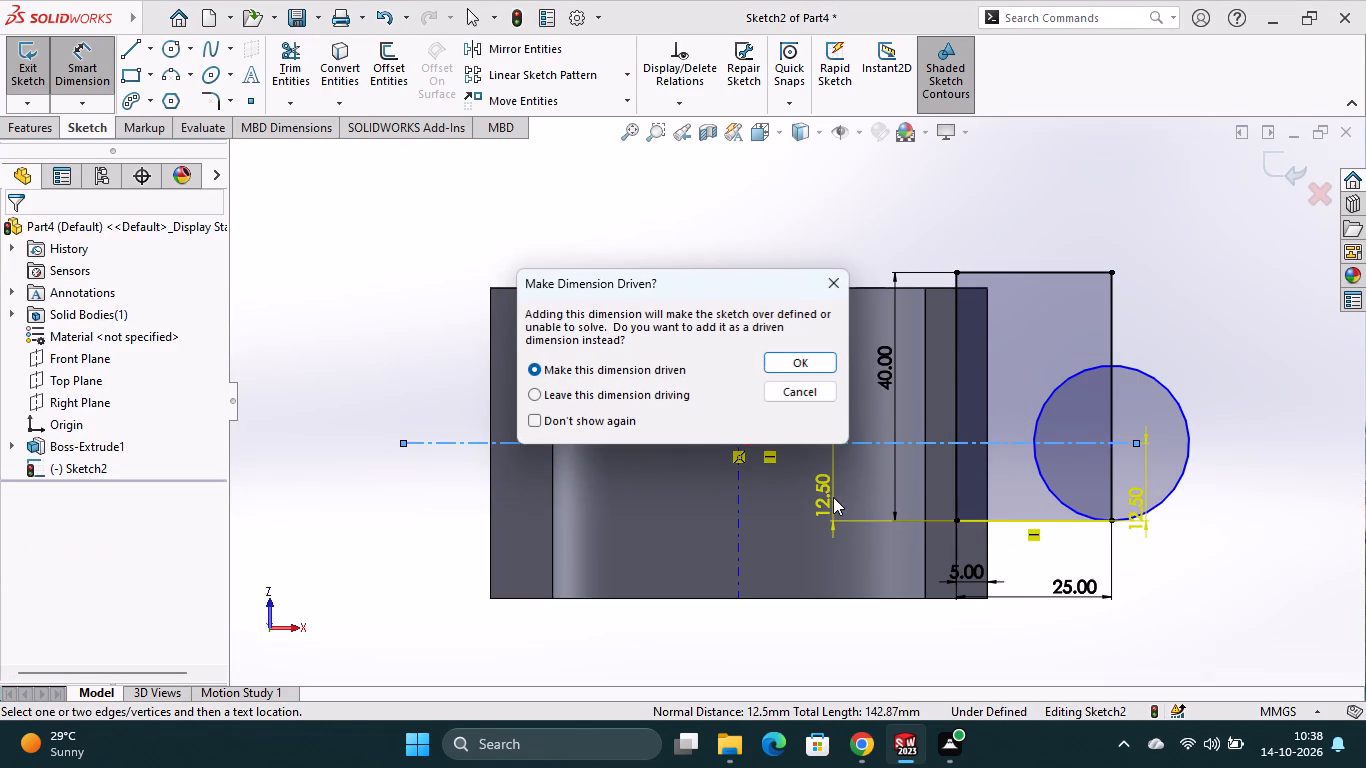
pyautogui.click(786, 358)
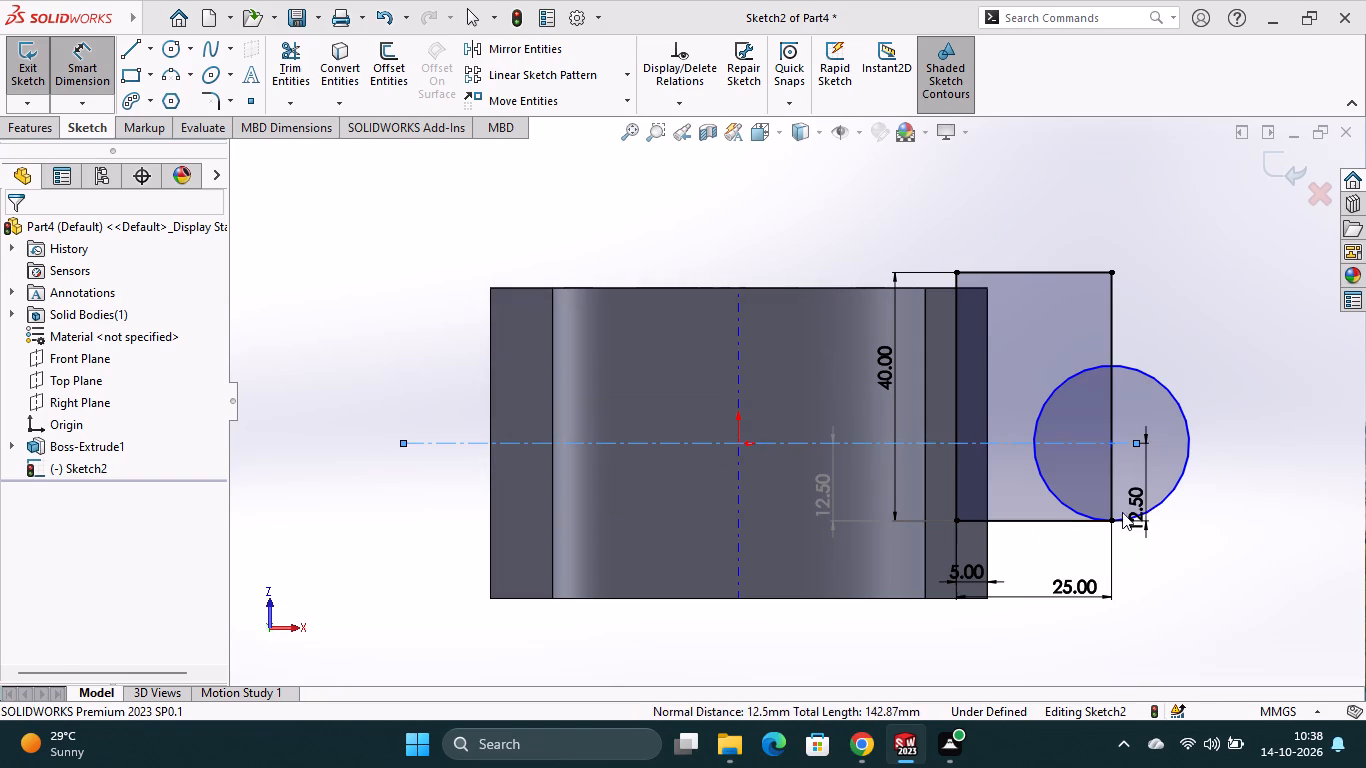
# Delete both 12.5 mm dimensions between the horizontal construction line and the rectangle's lower side.
pyautogui.rightClick(1137, 517)
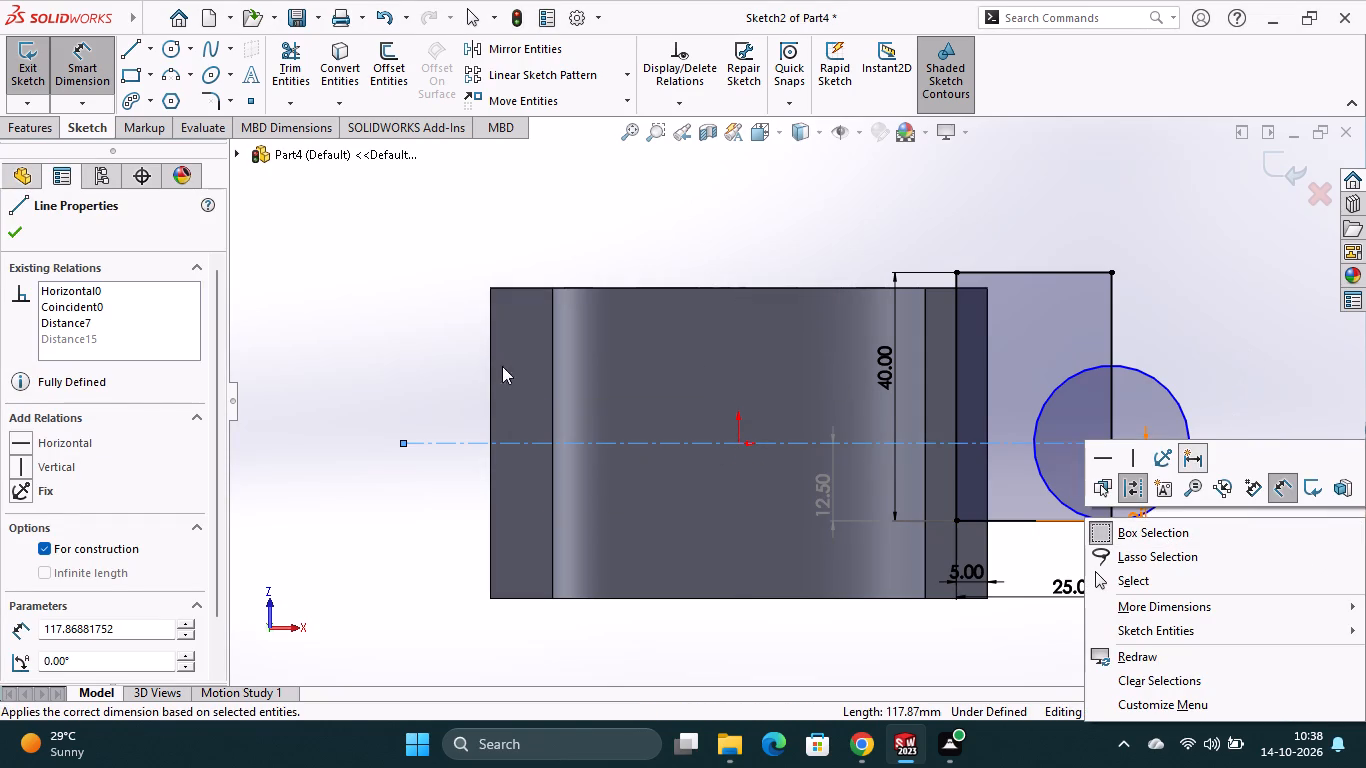
pyautogui.click(82, 58)
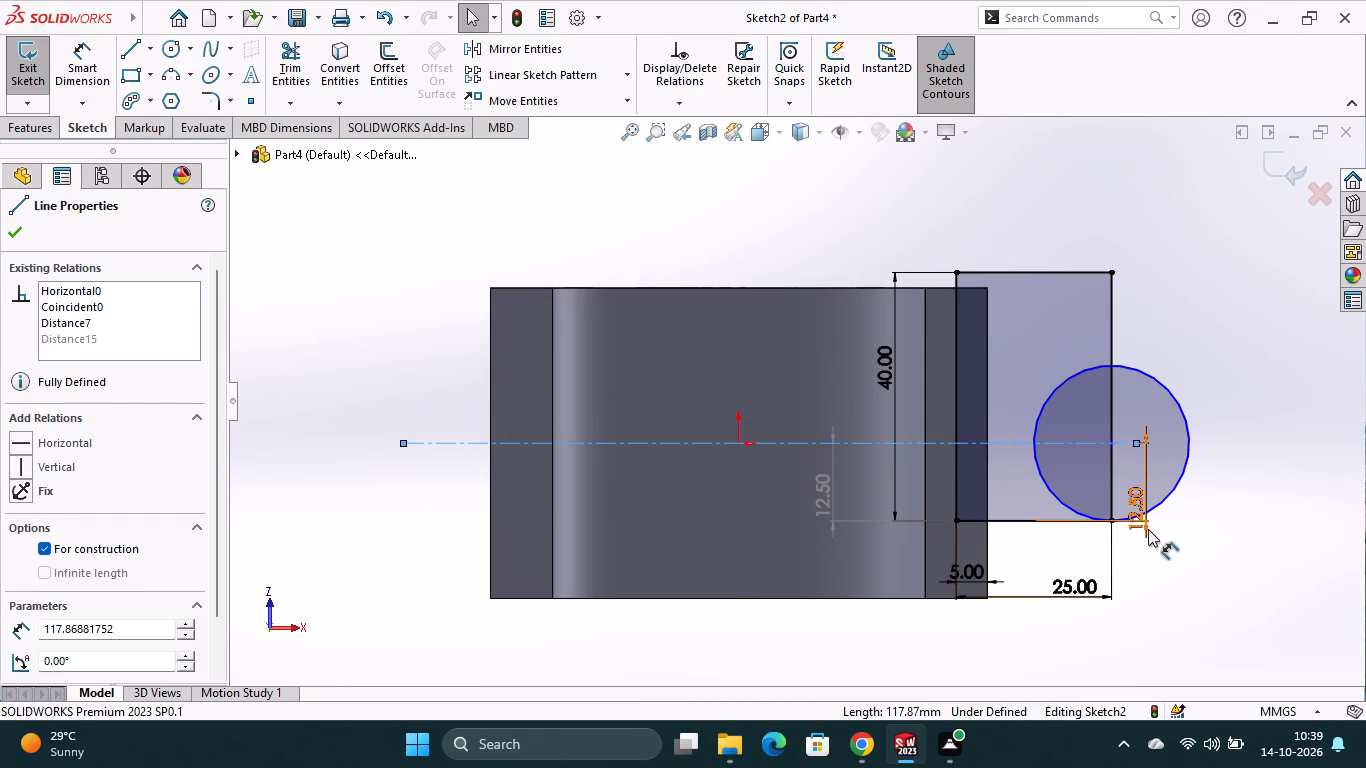
pyautogui.rightClick(1148, 529)
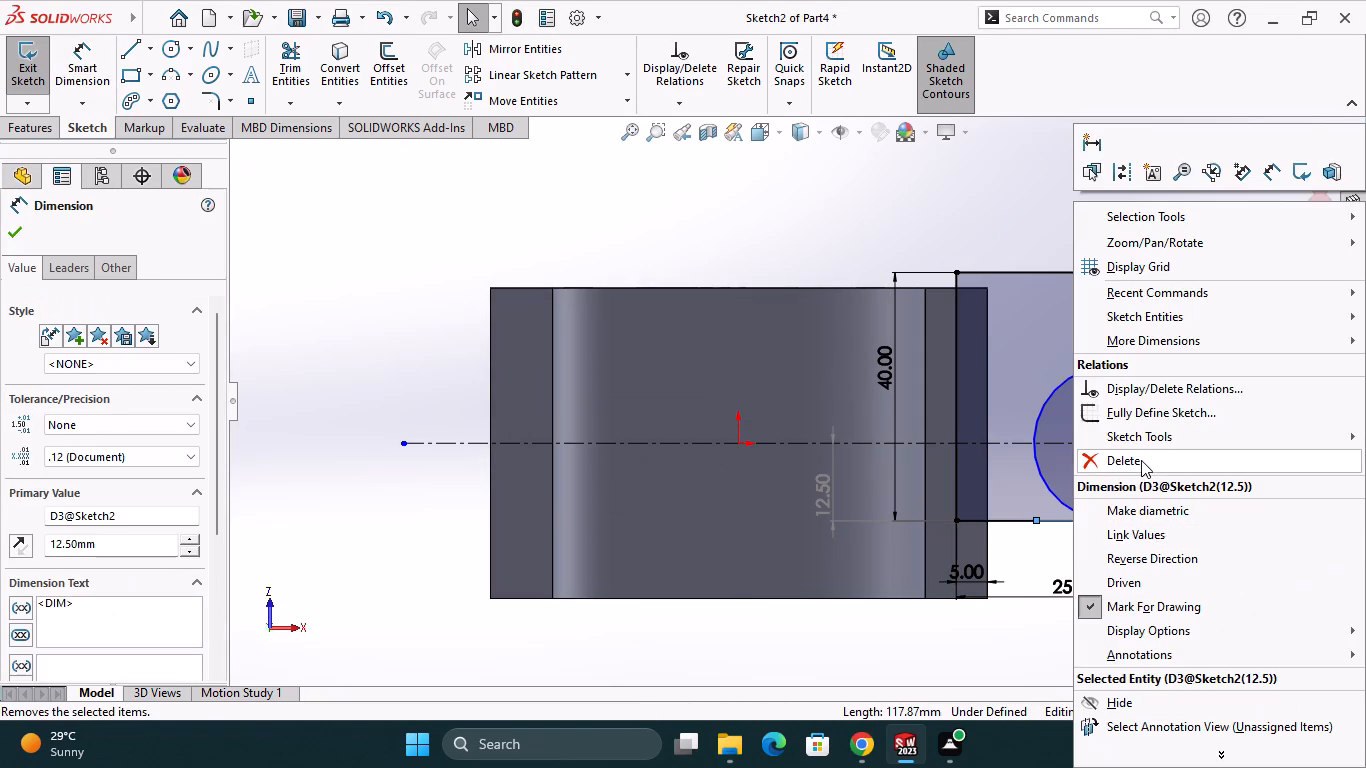
pyautogui.click(1141, 460)
pyautogui.rightClick(820, 501)
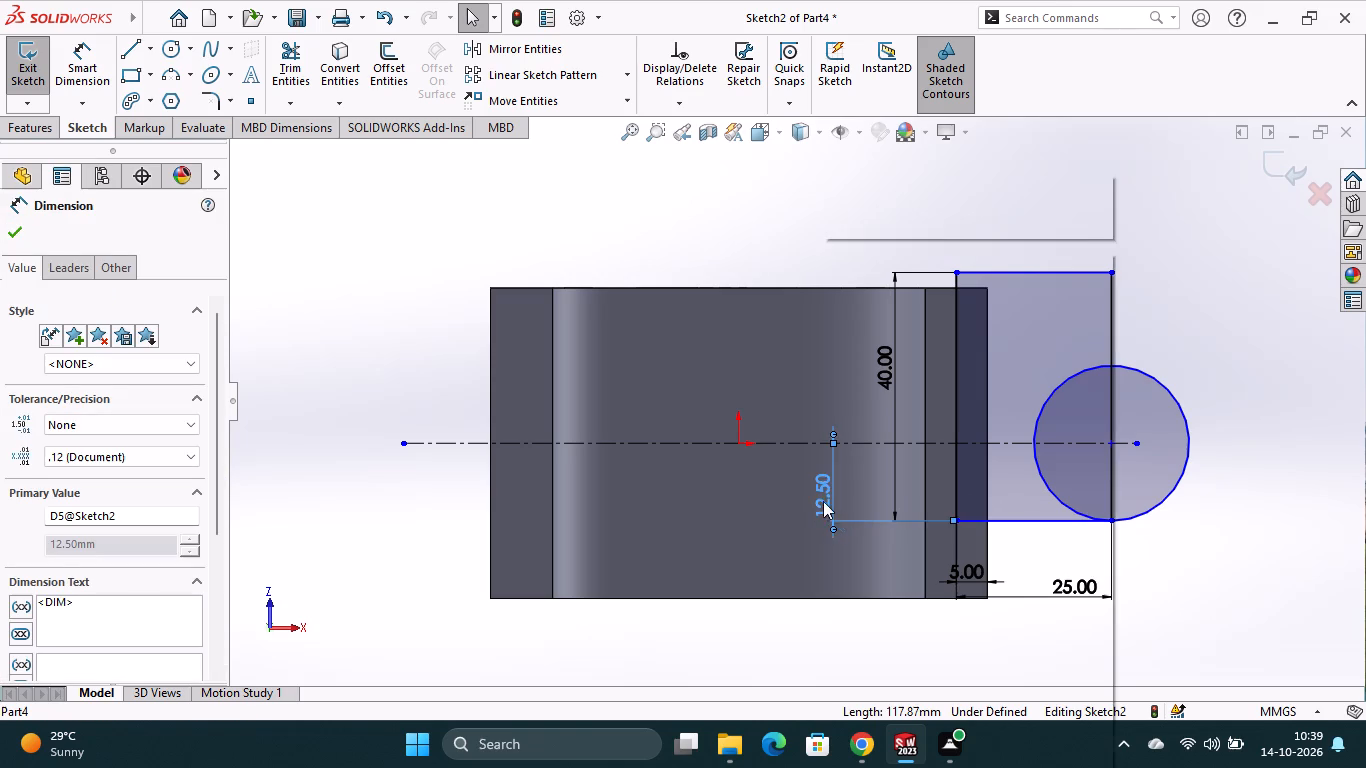
pyautogui.click(856, 507)
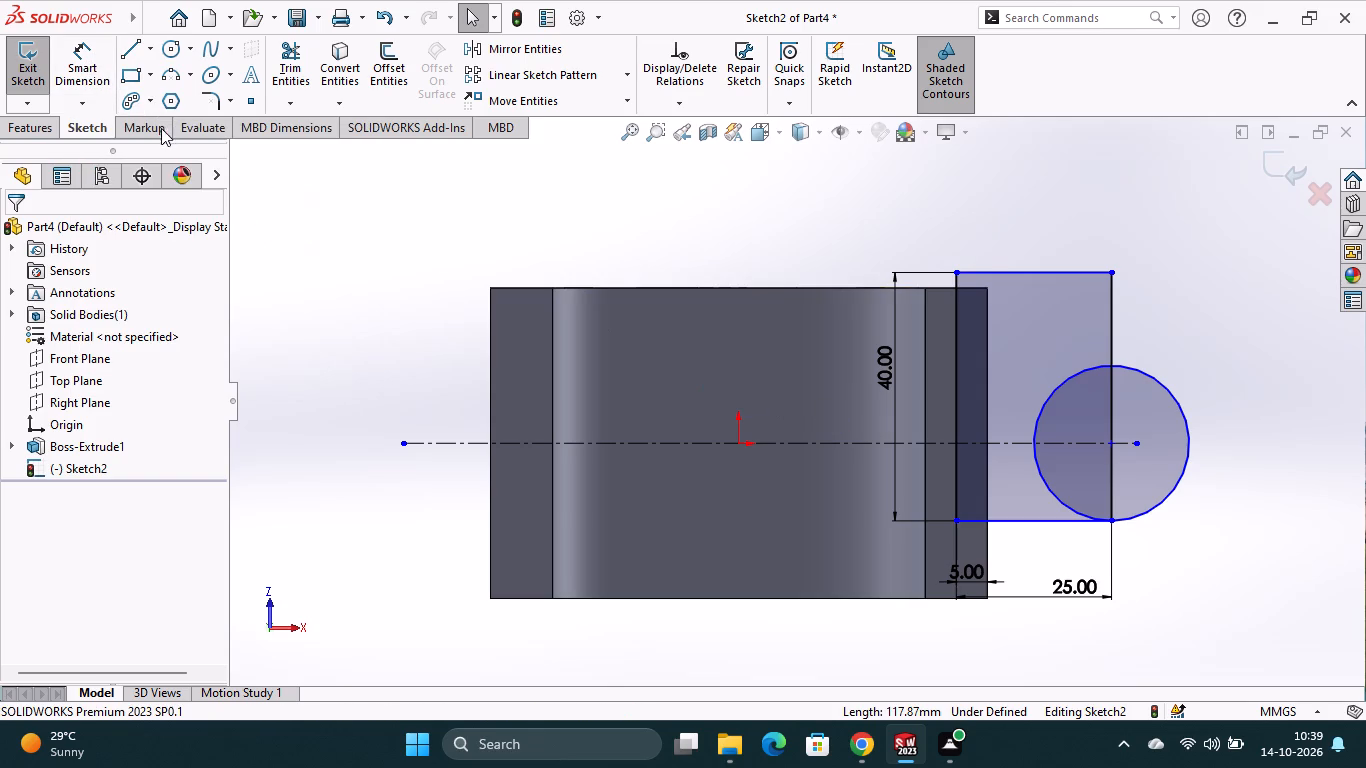
# Dimension the vertical distance from the horizontal construction line to the rectangle's lower inner corner as 20 mm.
pyautogui.click(101, 71)
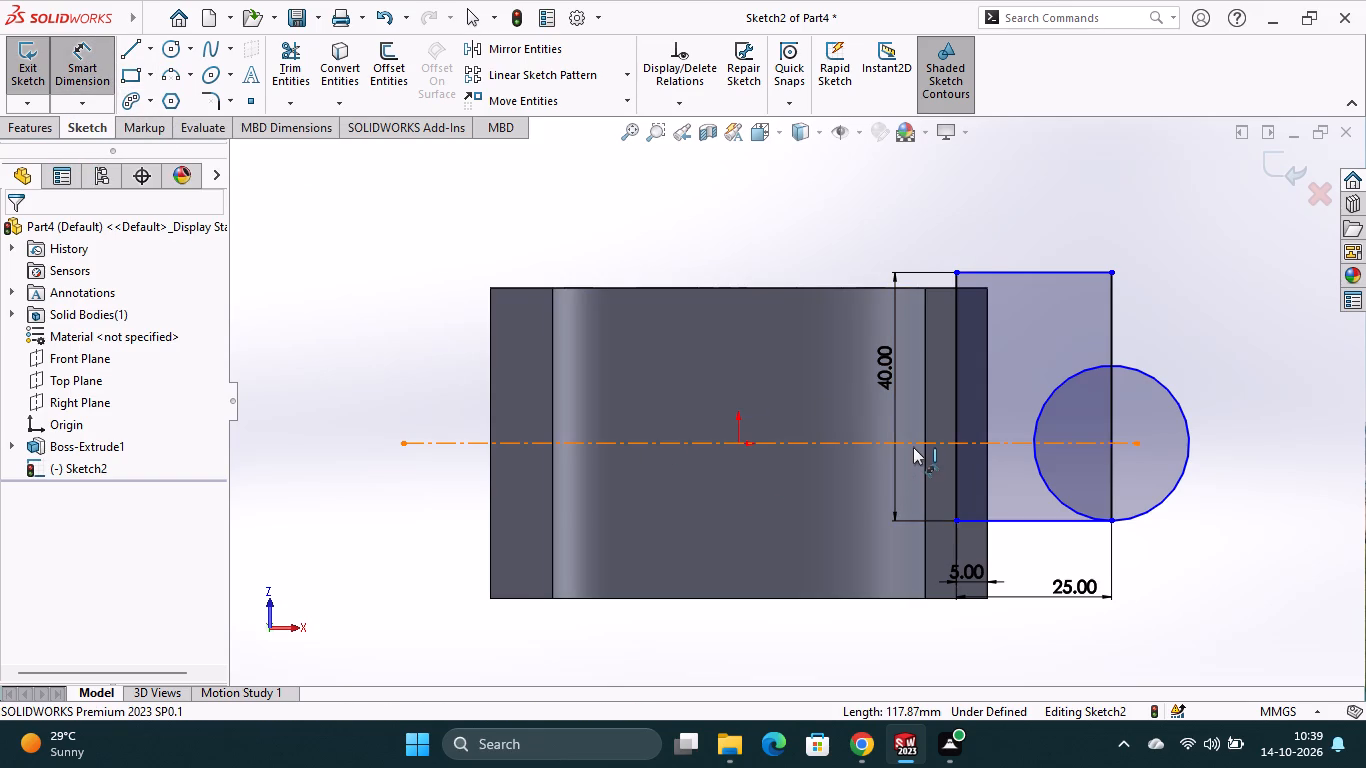
pyautogui.click(913, 446)
pyautogui.click(957, 519)
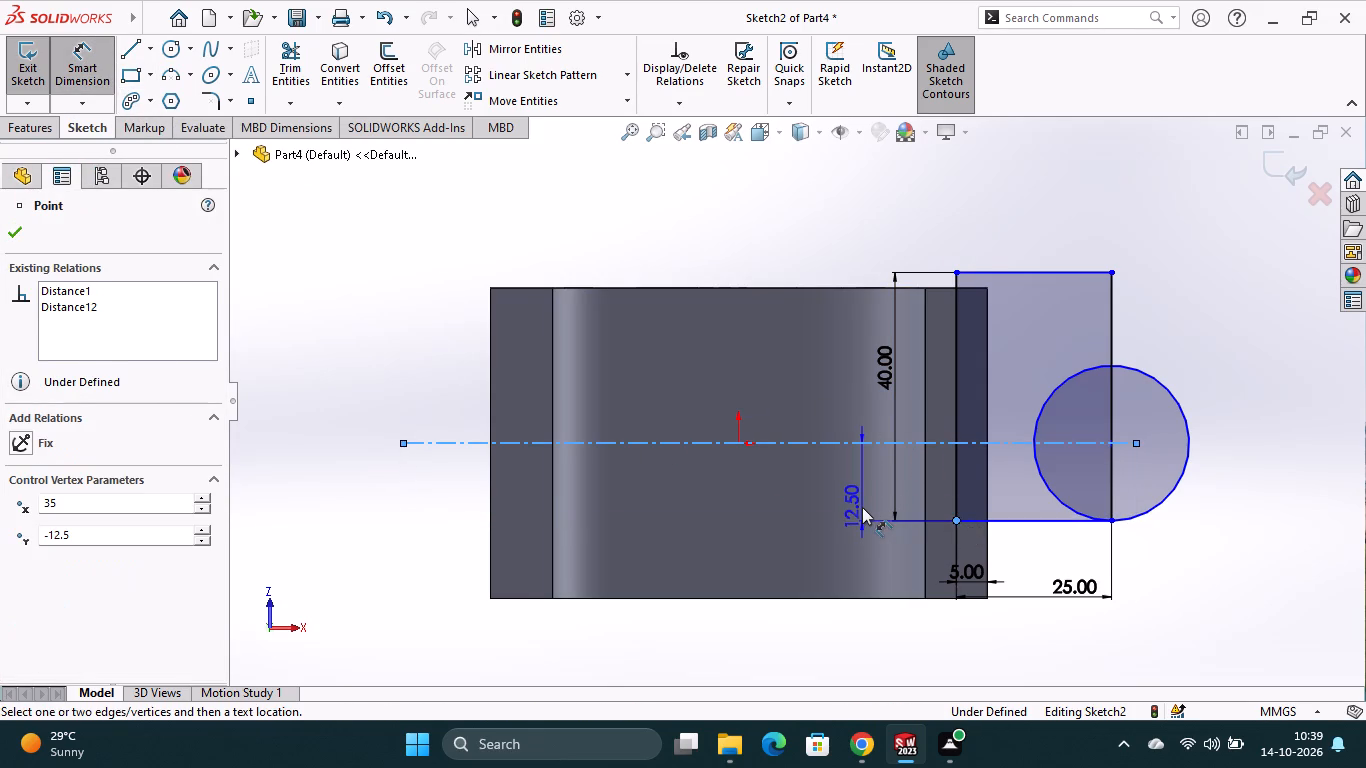
pyautogui.click(862, 507)
pyautogui.write('20')
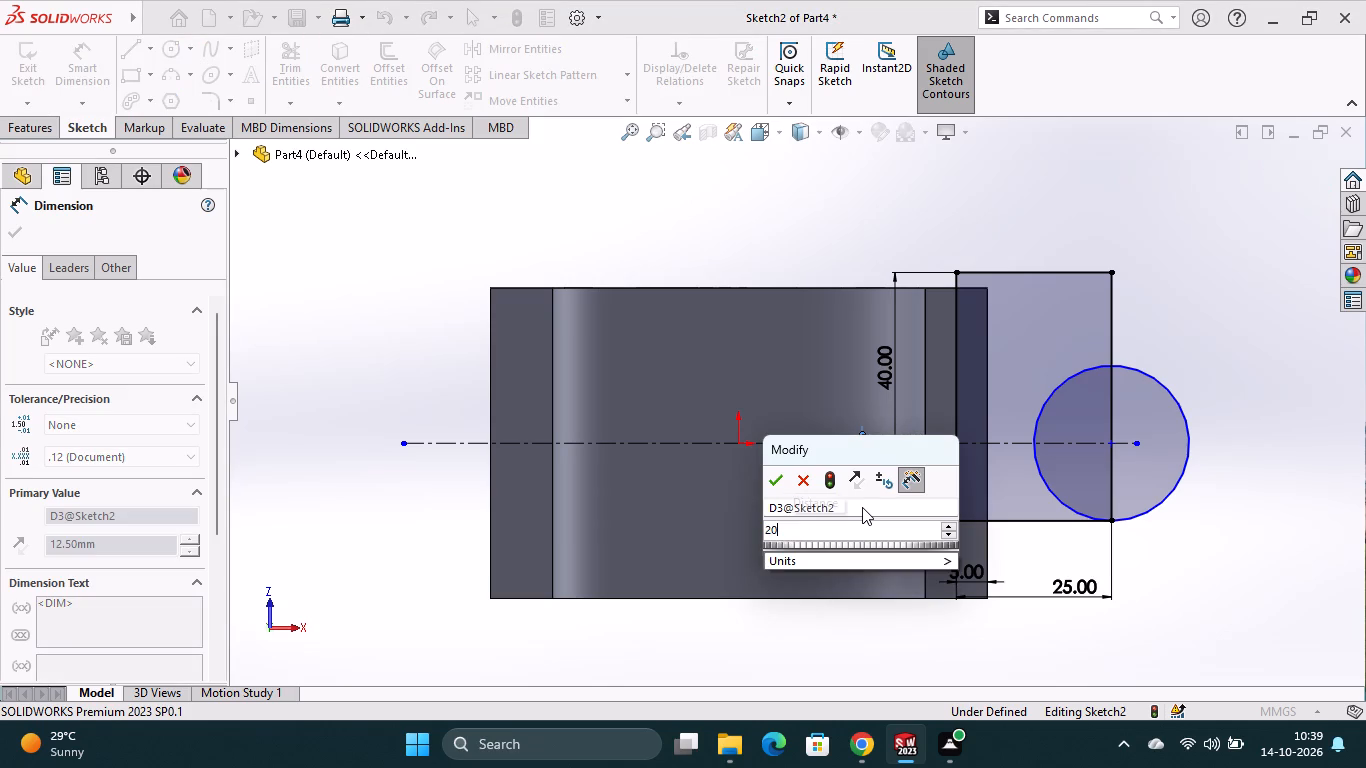
pyautogui.press('Return')
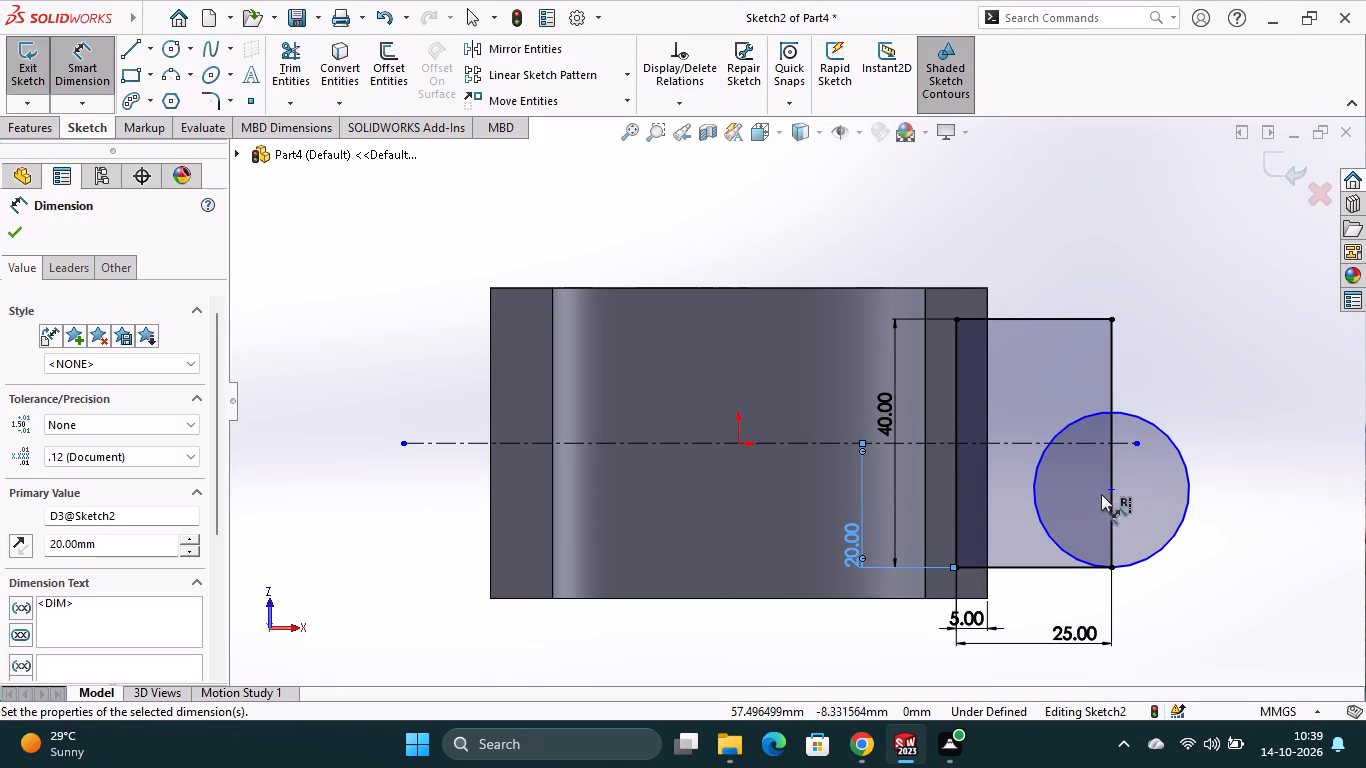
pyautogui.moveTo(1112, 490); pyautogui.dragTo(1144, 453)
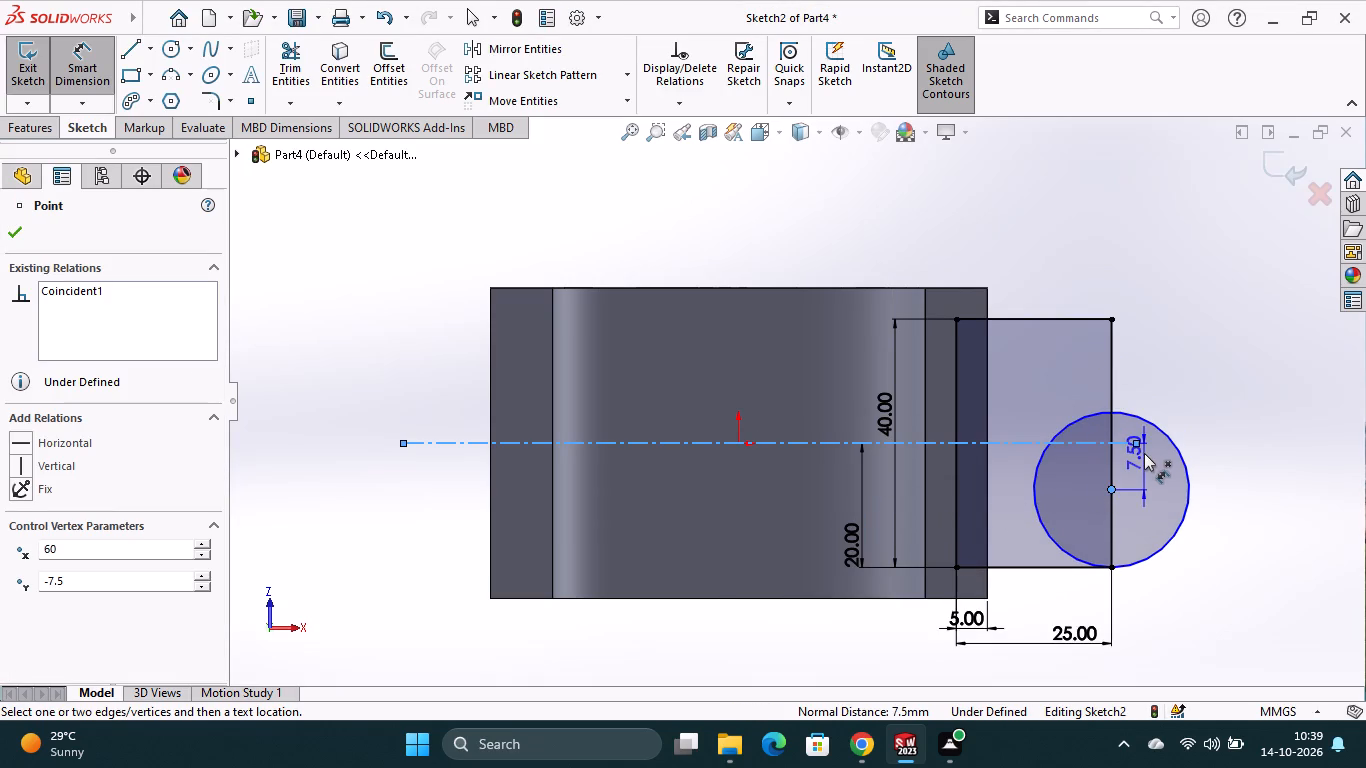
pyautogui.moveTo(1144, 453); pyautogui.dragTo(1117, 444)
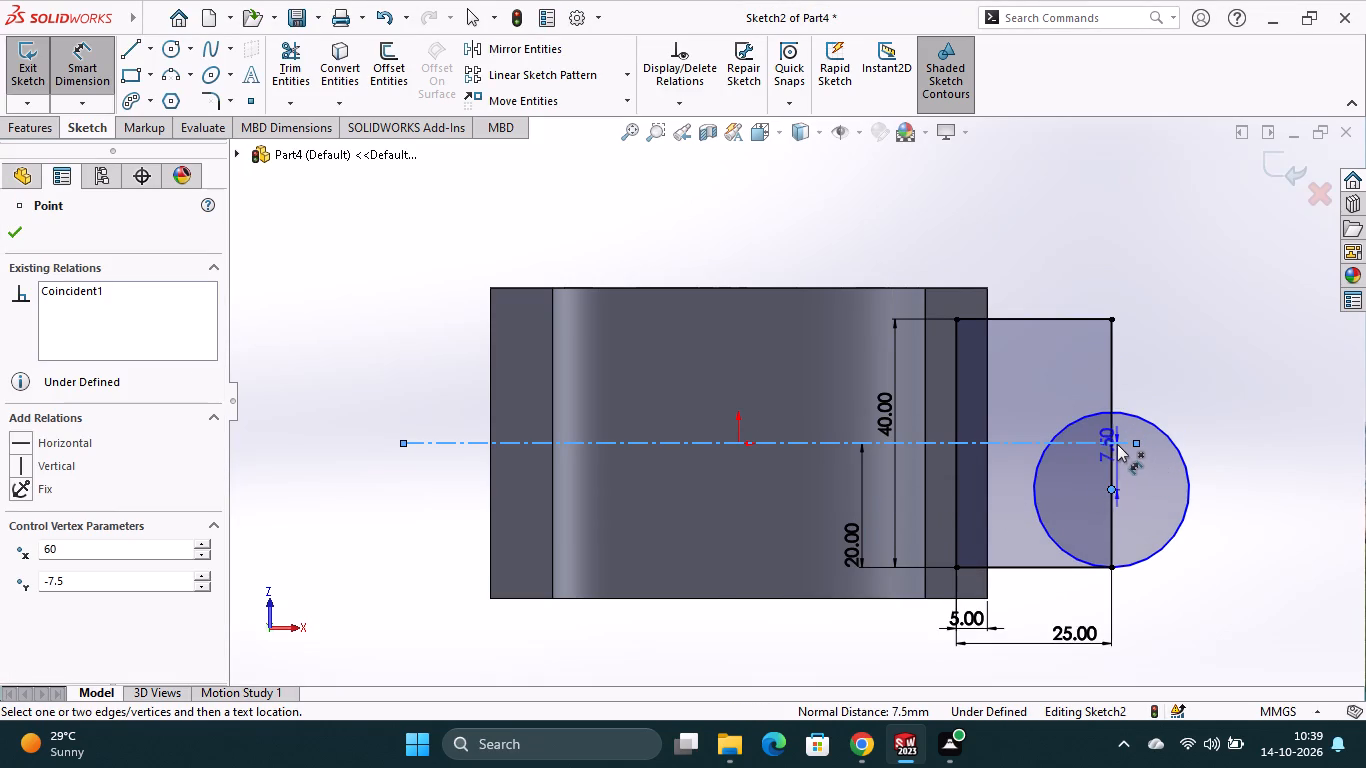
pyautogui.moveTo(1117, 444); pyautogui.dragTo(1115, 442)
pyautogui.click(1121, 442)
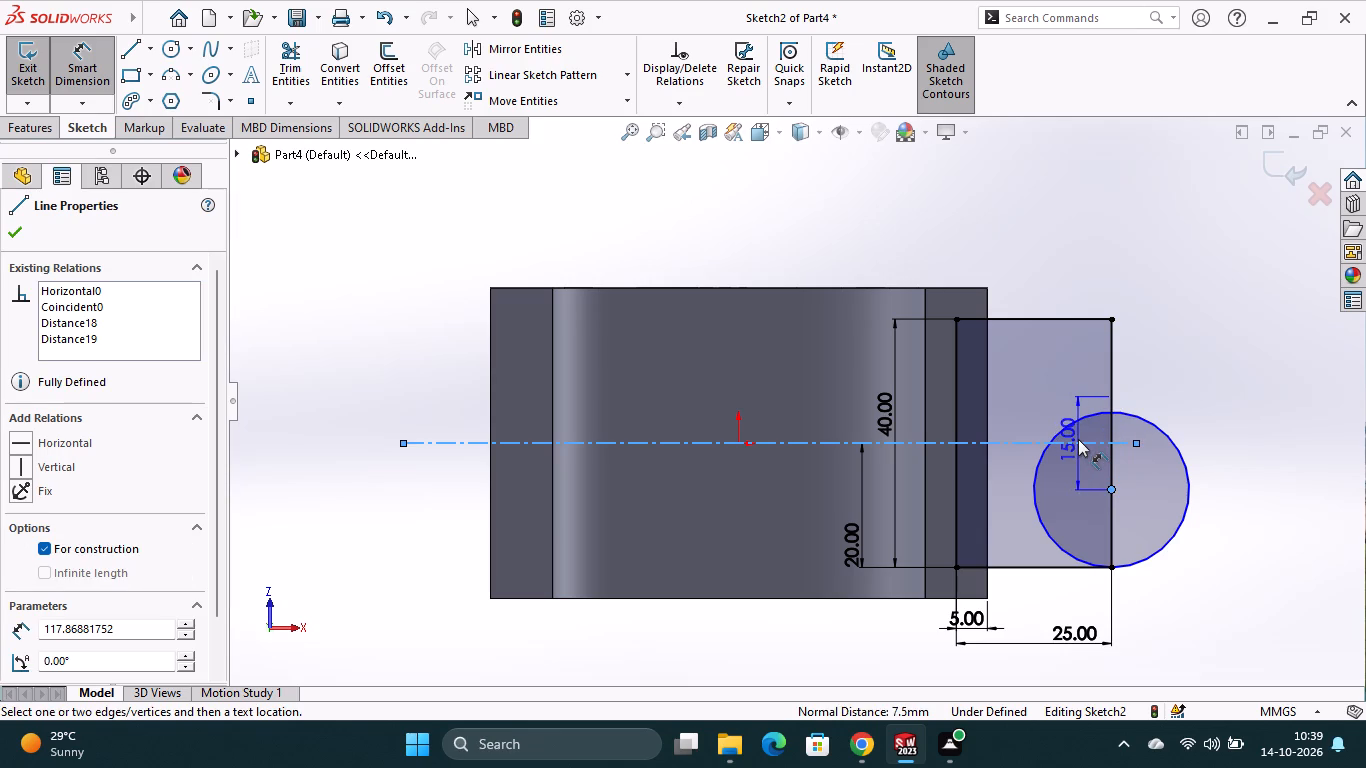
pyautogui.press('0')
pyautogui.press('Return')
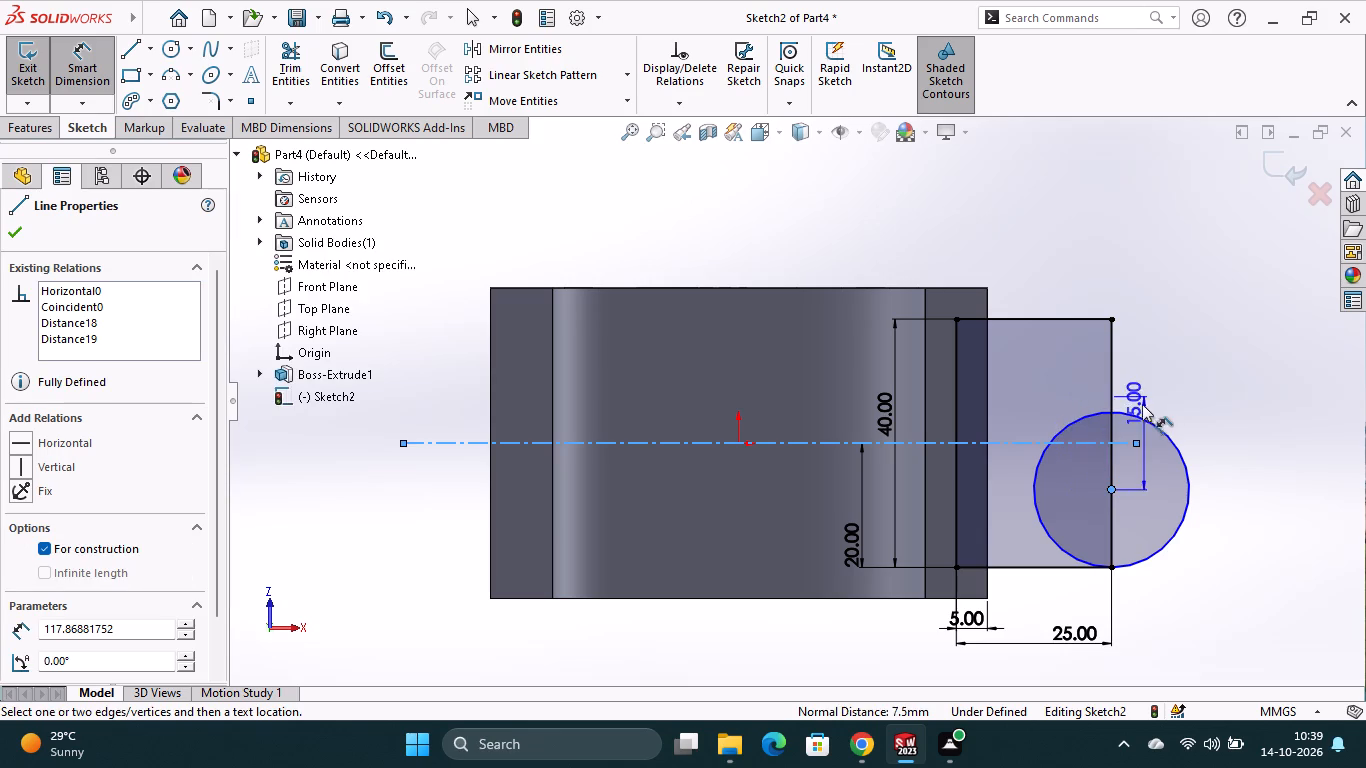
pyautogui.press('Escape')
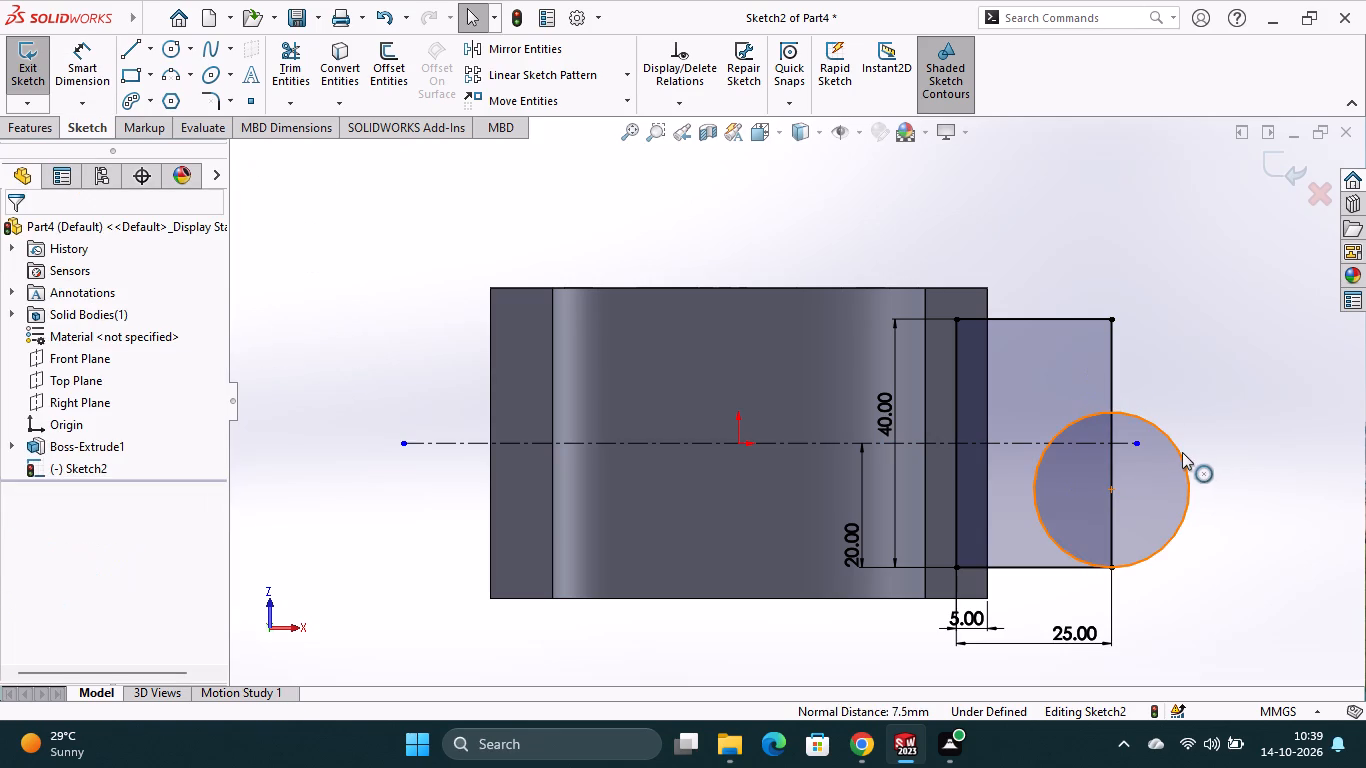
# Delete the circle on the rectangle's outer vertical side.
pyautogui.rightClick(1179, 451)
pyautogui.press('Delete')
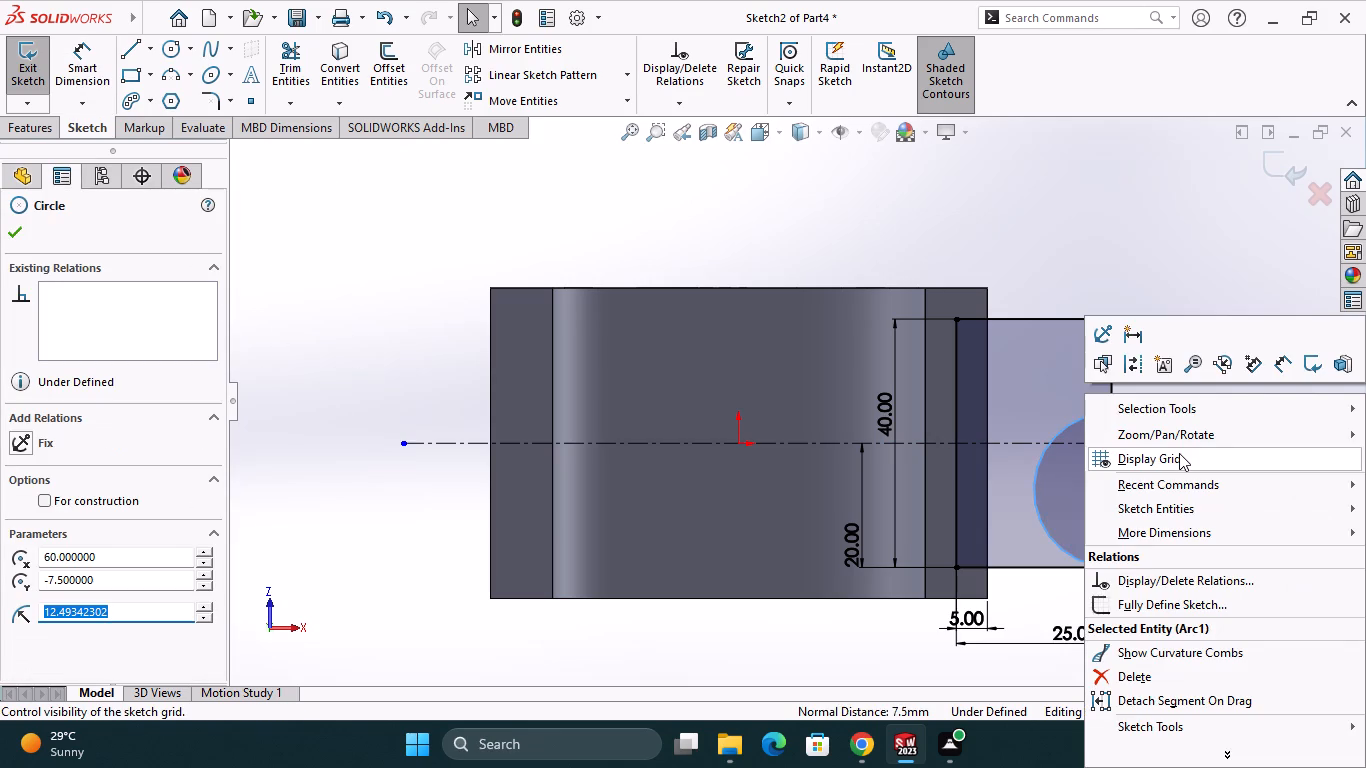
pyautogui.click(1124, 672)
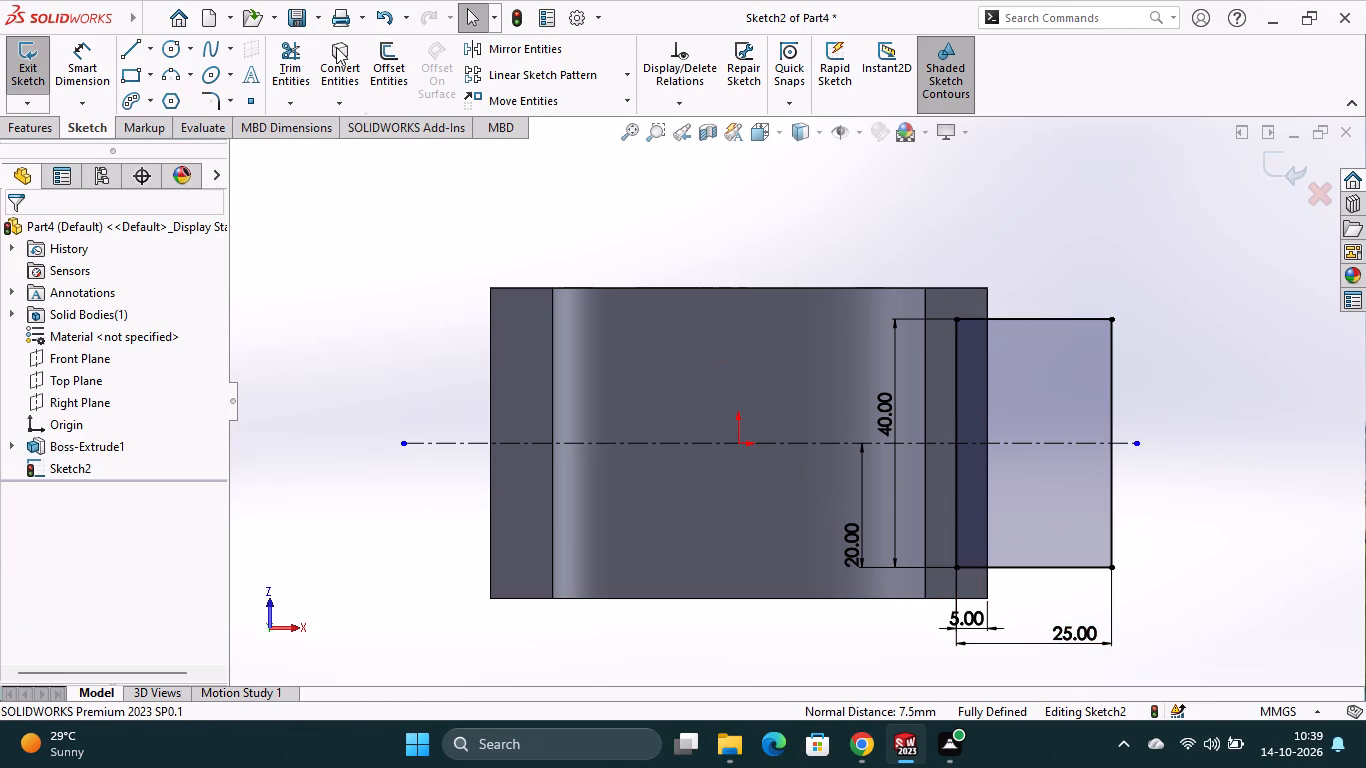
# Sketch a circle about 30.5 mm in diameter, centred where the rectangle's outer vertical side crosses the horizontal construction line.
pyautogui.click(169, 46)
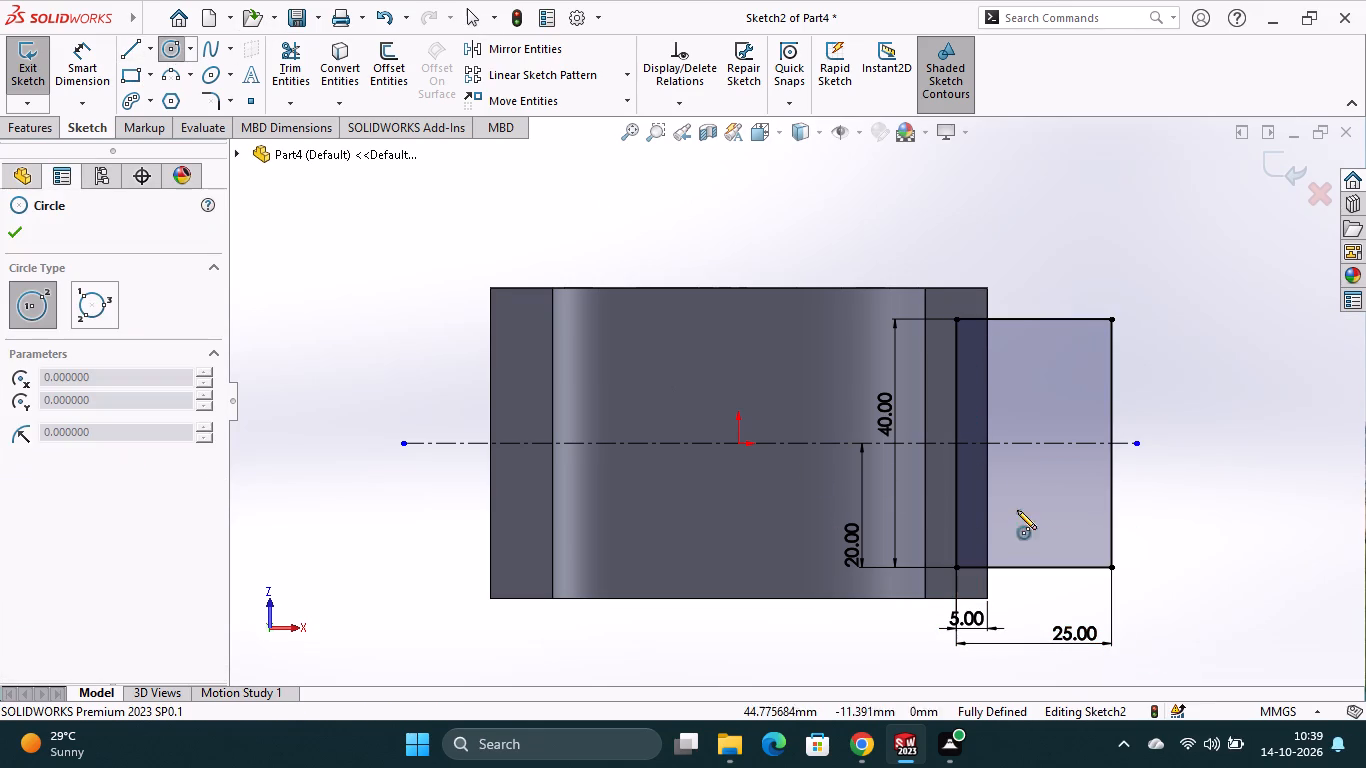
pyautogui.click(1110, 443)
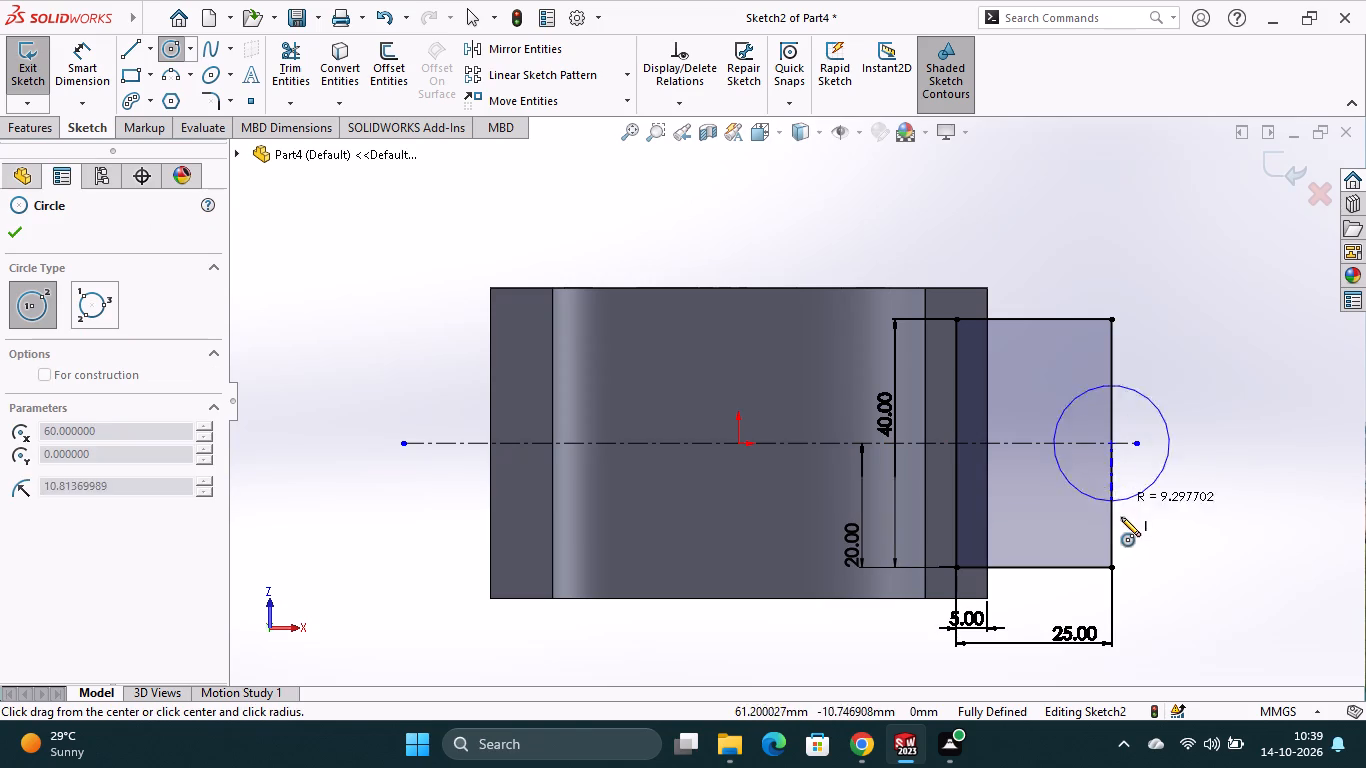
pyautogui.click(1125, 537)
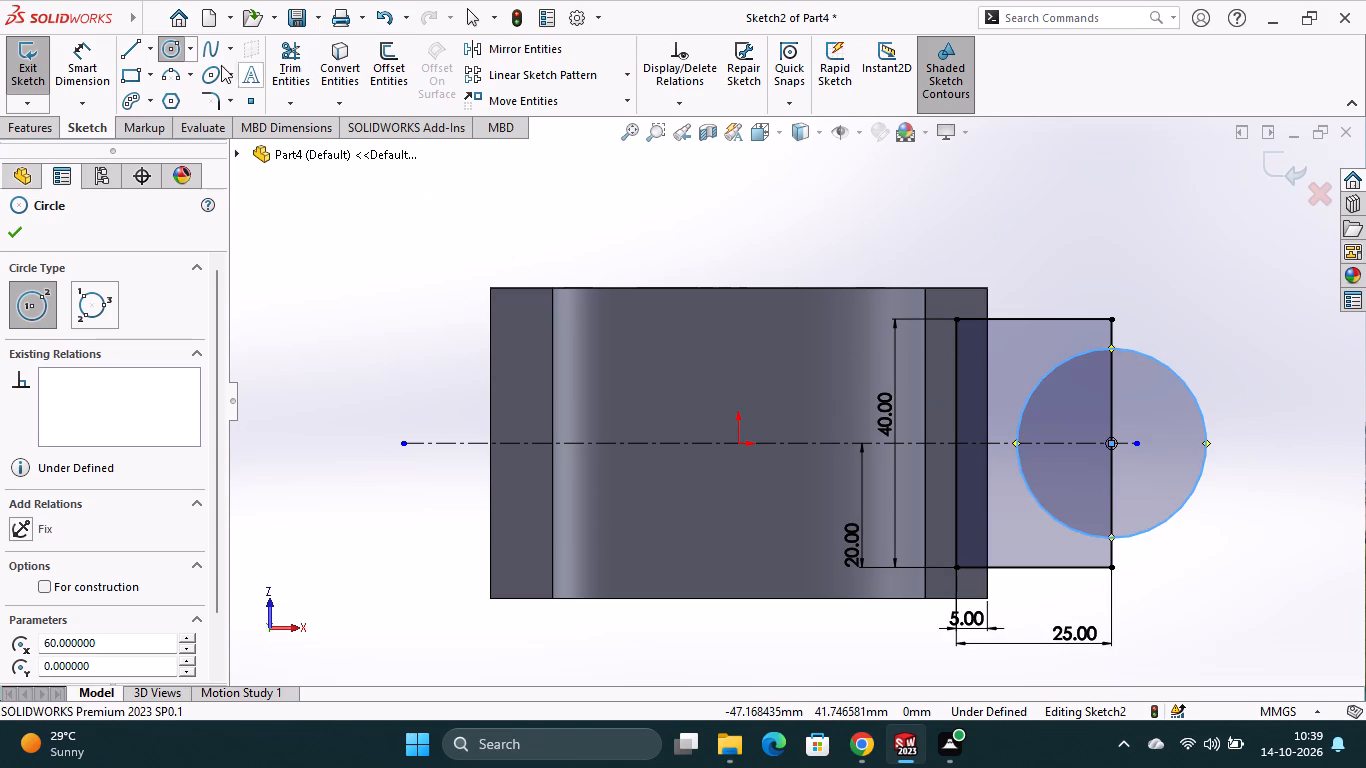
# Dimension the new circle's diameter as 40 mm.
pyautogui.click(83, 42)
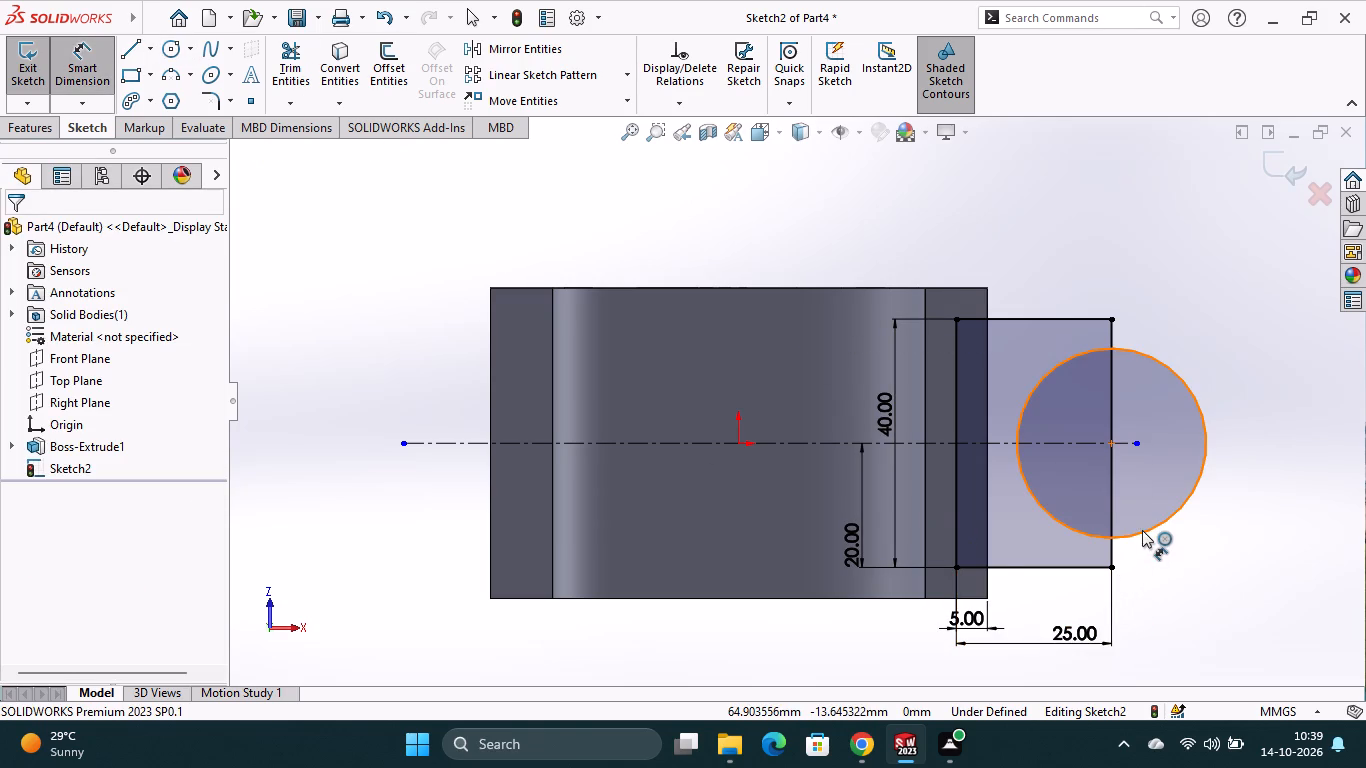
pyautogui.click(1140, 534)
pyautogui.click(1169, 566)
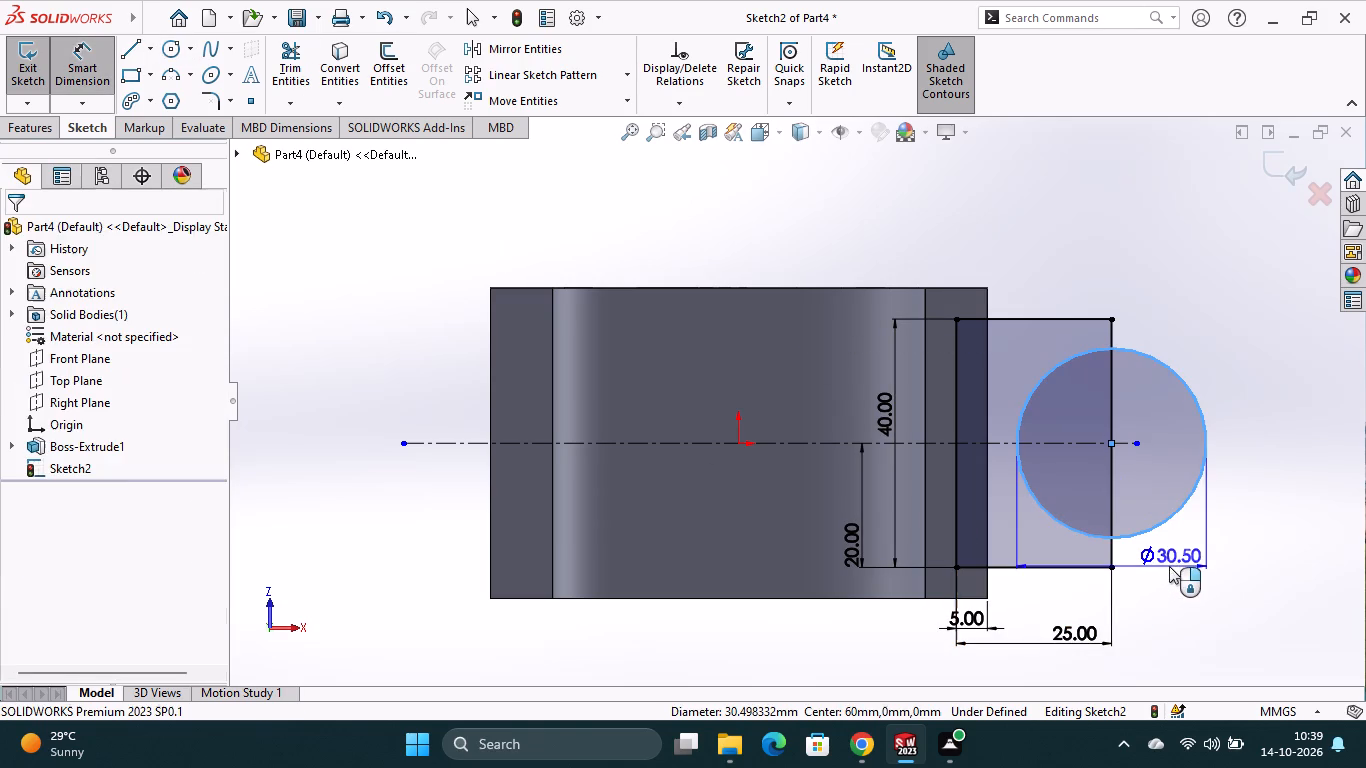
pyautogui.write('40')
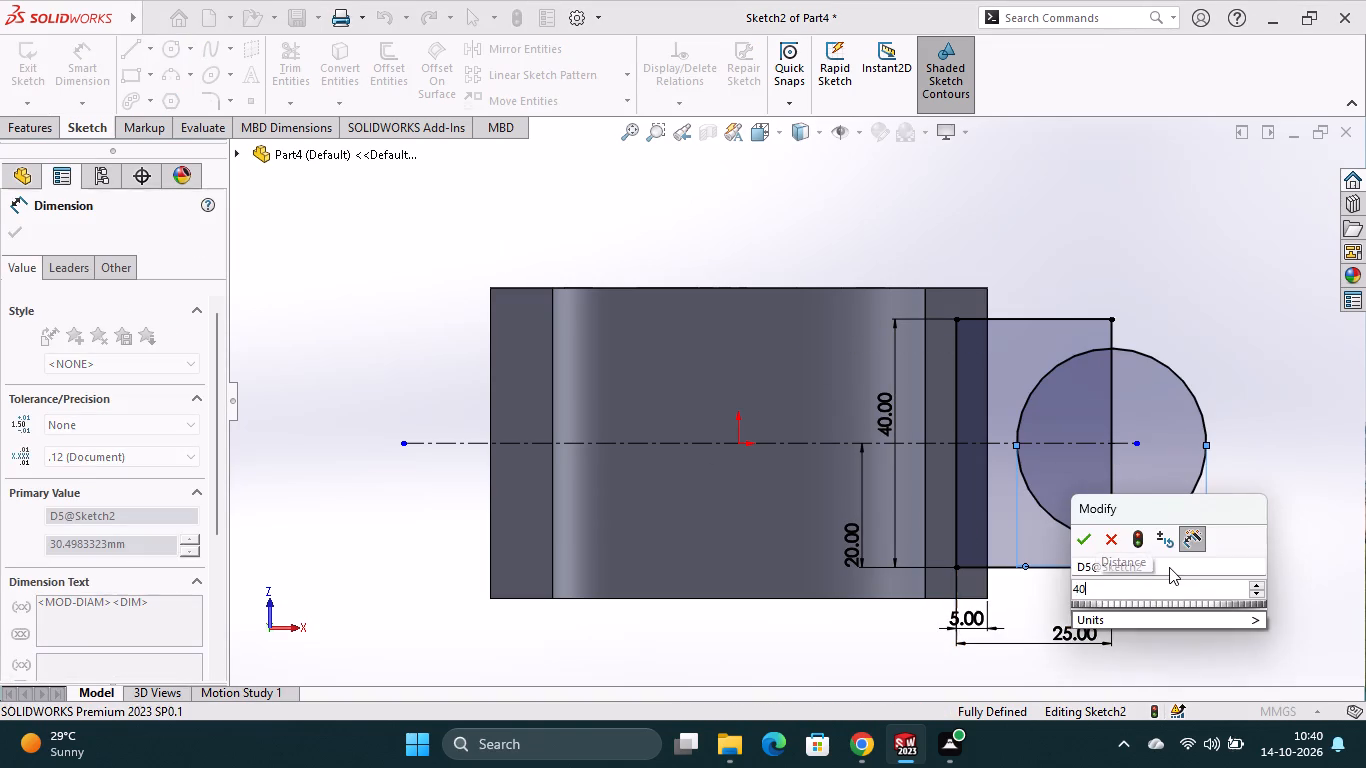
pyautogui.press('Return')
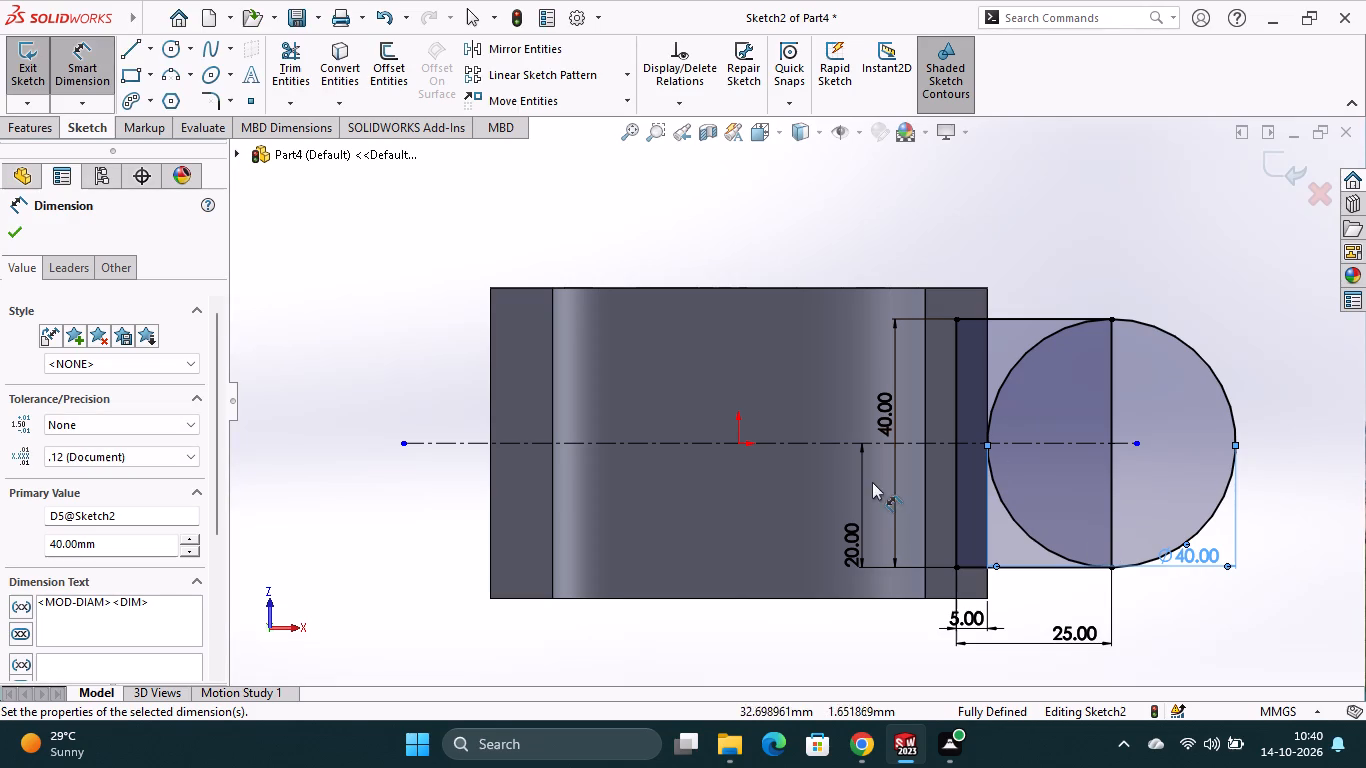
# Trim away the circle's inner half and the rectangle's outer vertical side, leaving a single round-ended lug outline.
pyautogui.click(292, 69)
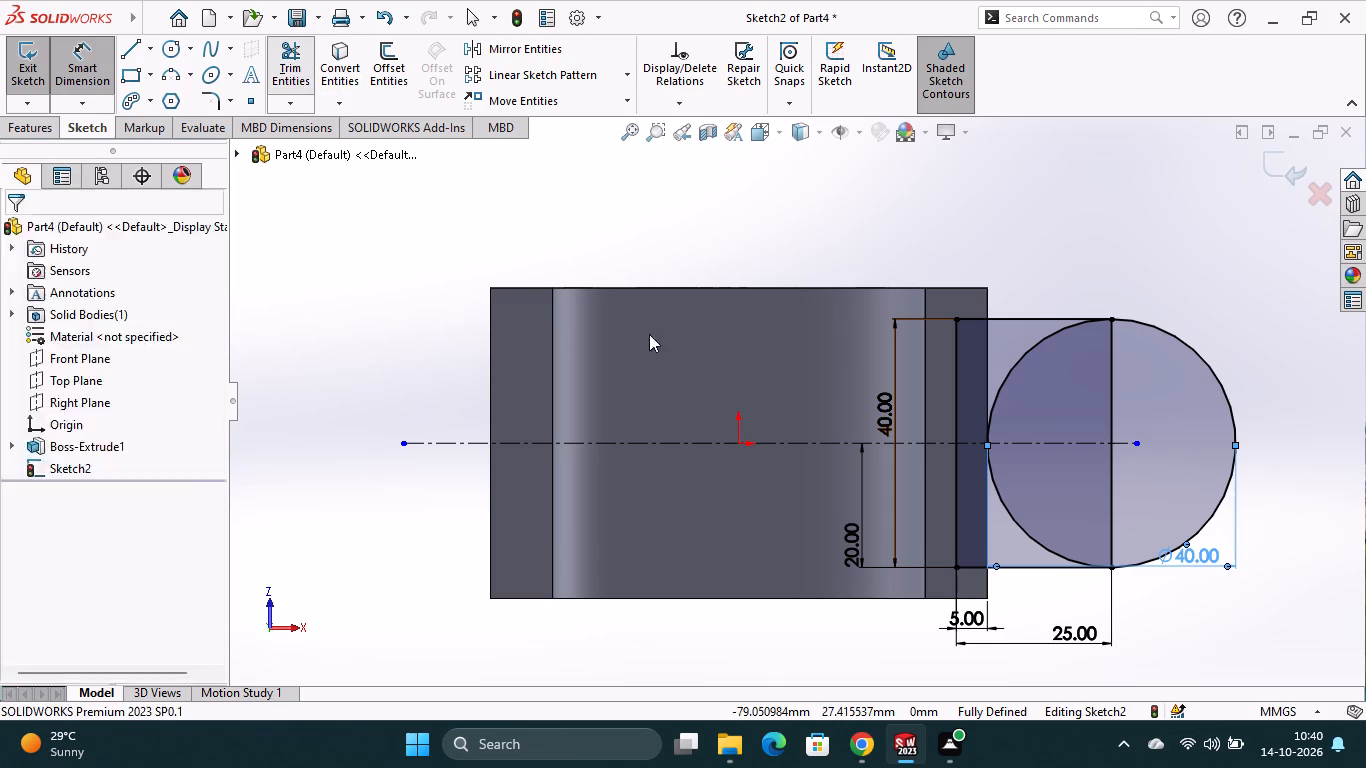
pyautogui.click(1026, 357)
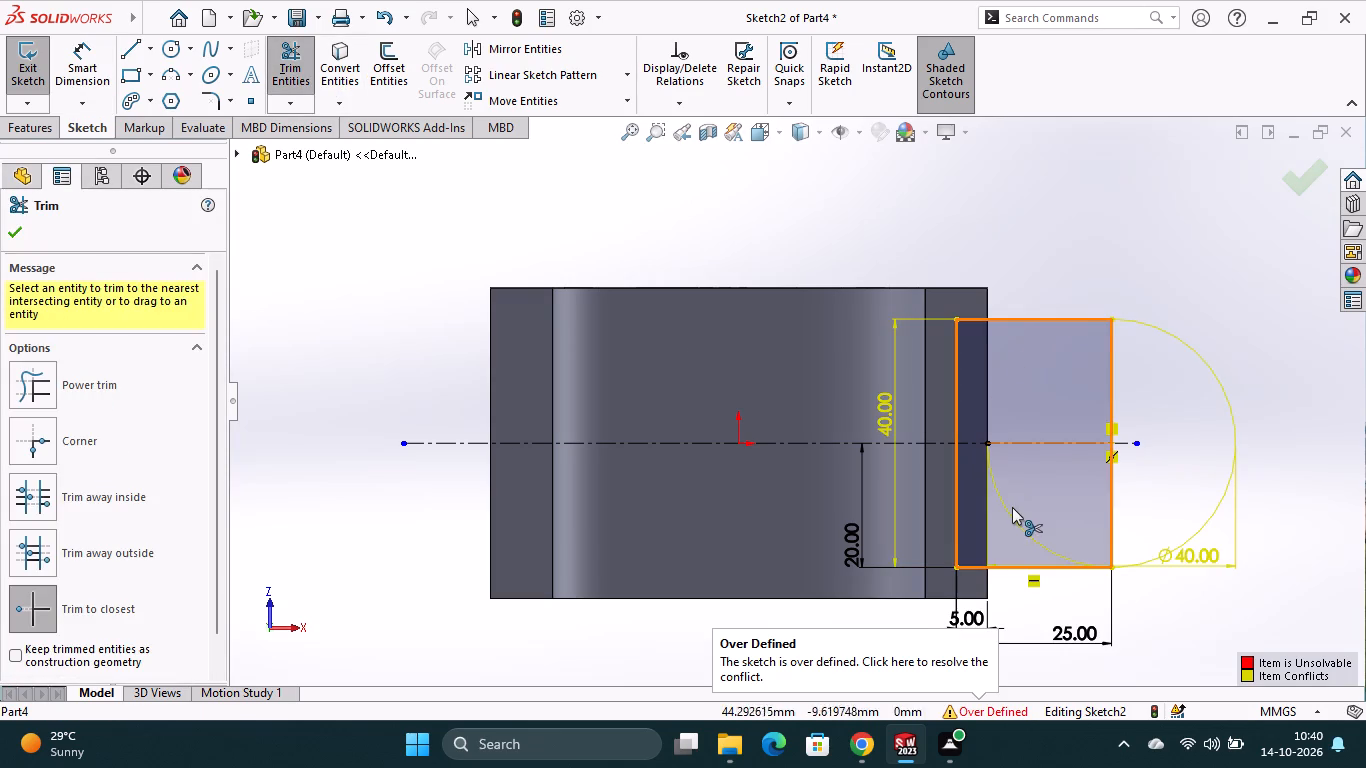
pyautogui.click(1011, 519)
pyautogui.click(1110, 514)
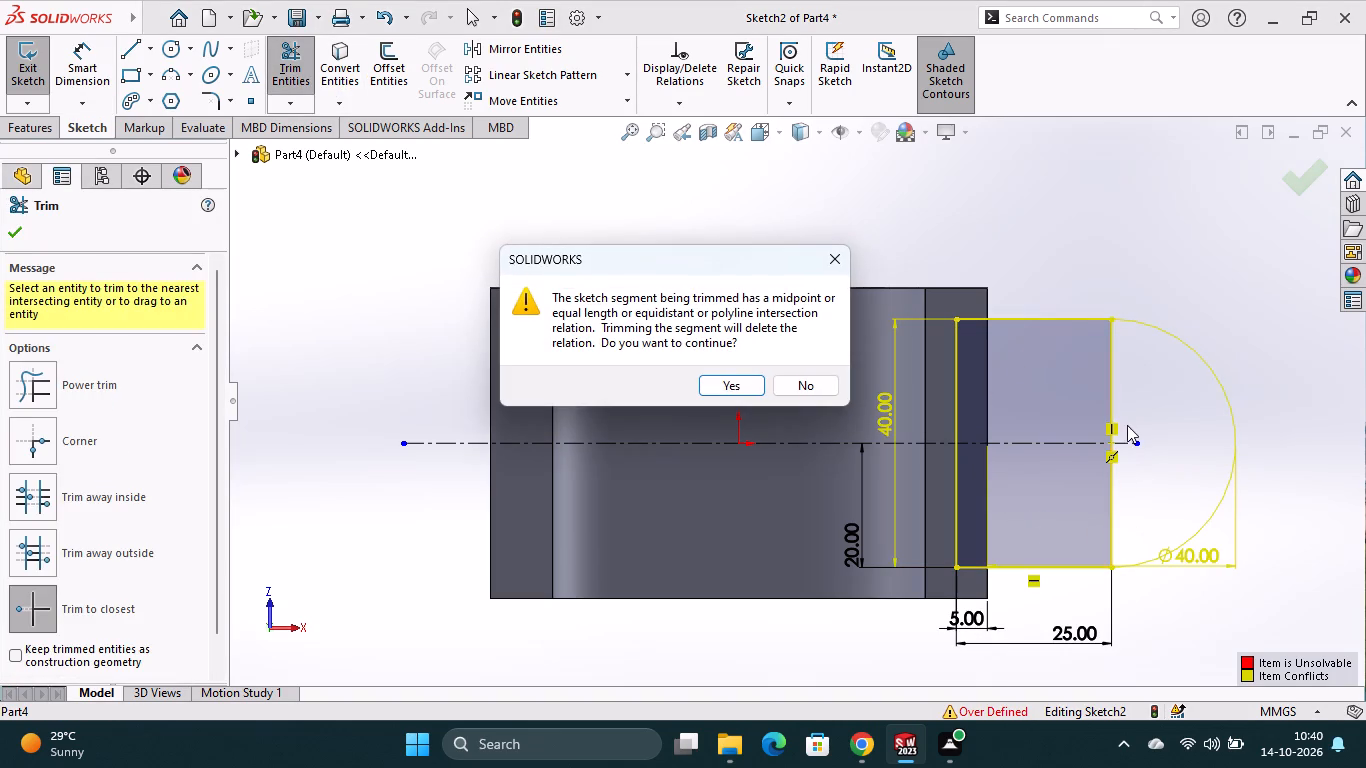
pyautogui.click(740, 388)
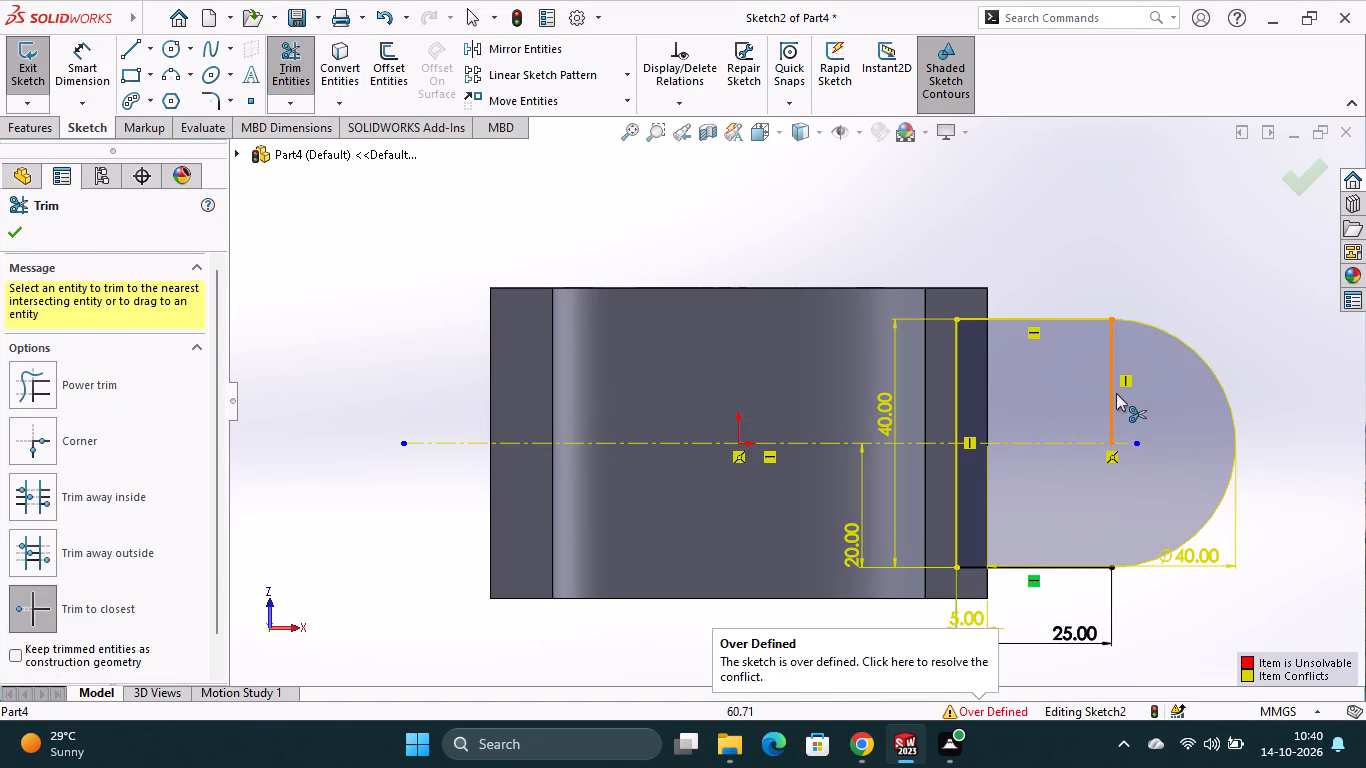
pyautogui.click(1111, 385)
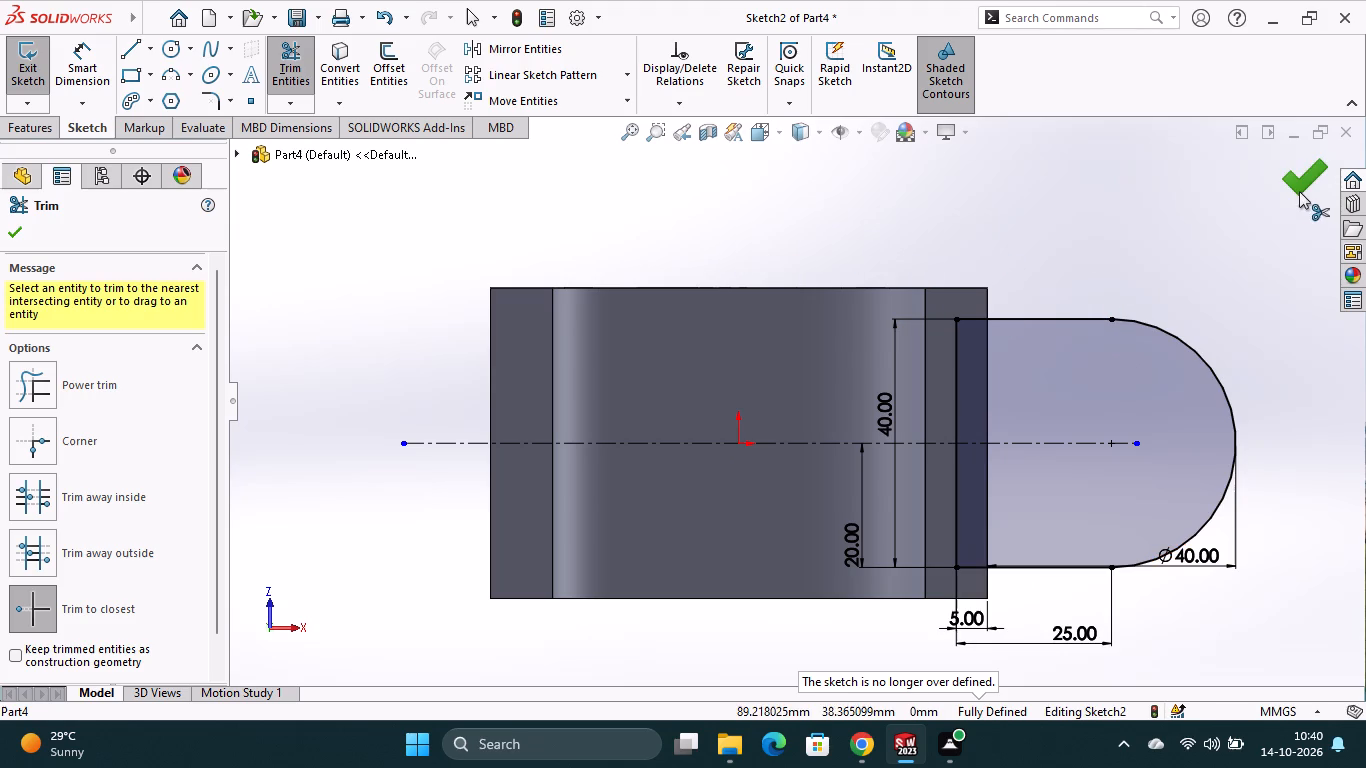
# Draw a vertical centerline through the origin, extending past the half ring's upper and lower edges.
pyautogui.click(156, 53)
pyautogui.click(164, 105)
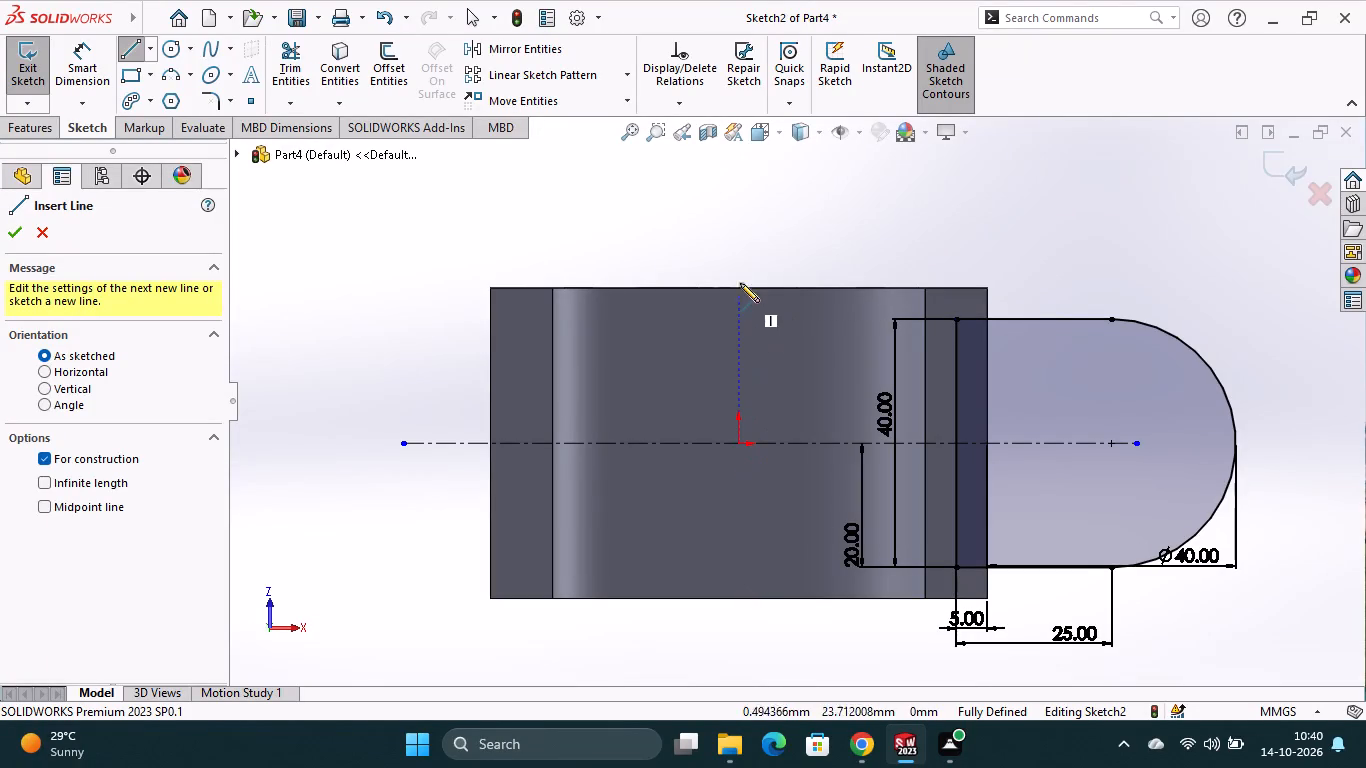
pyautogui.click(739, 233)
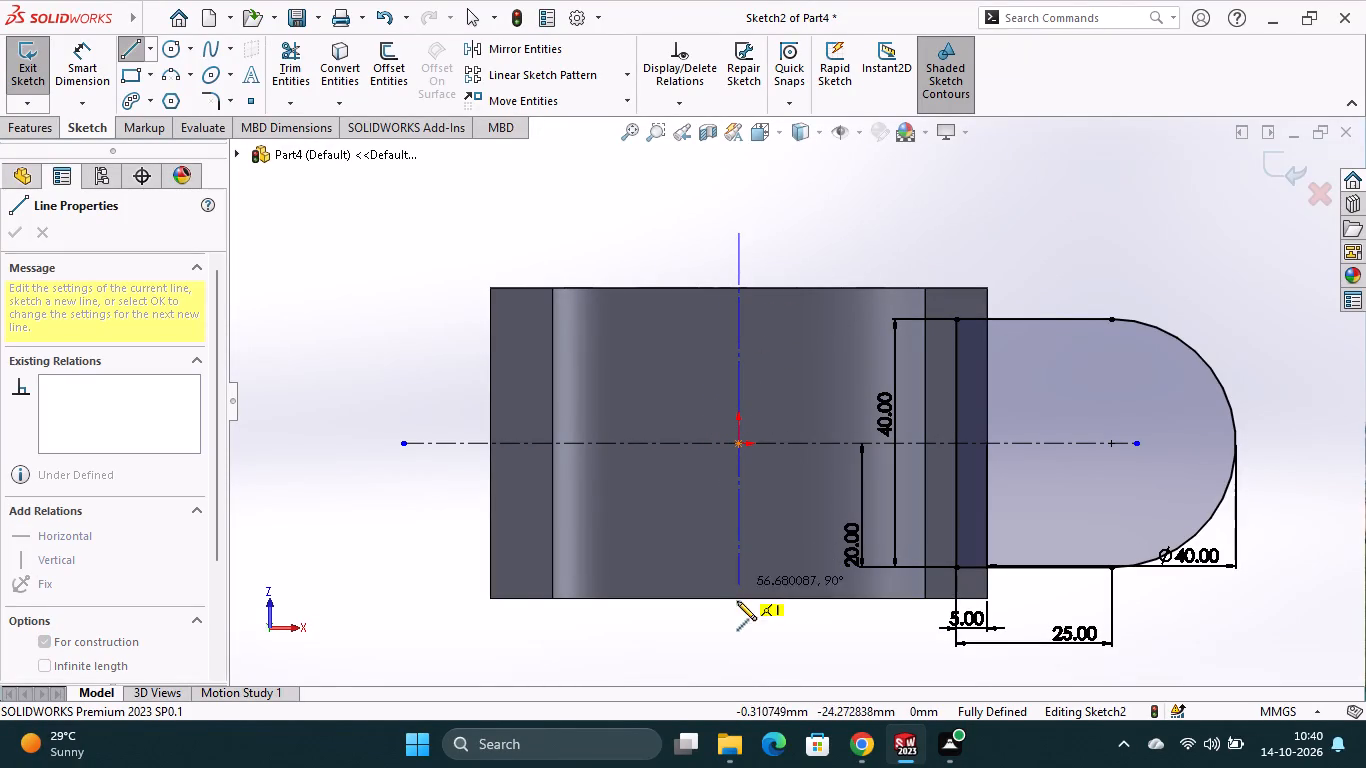
pyautogui.click(734, 642)
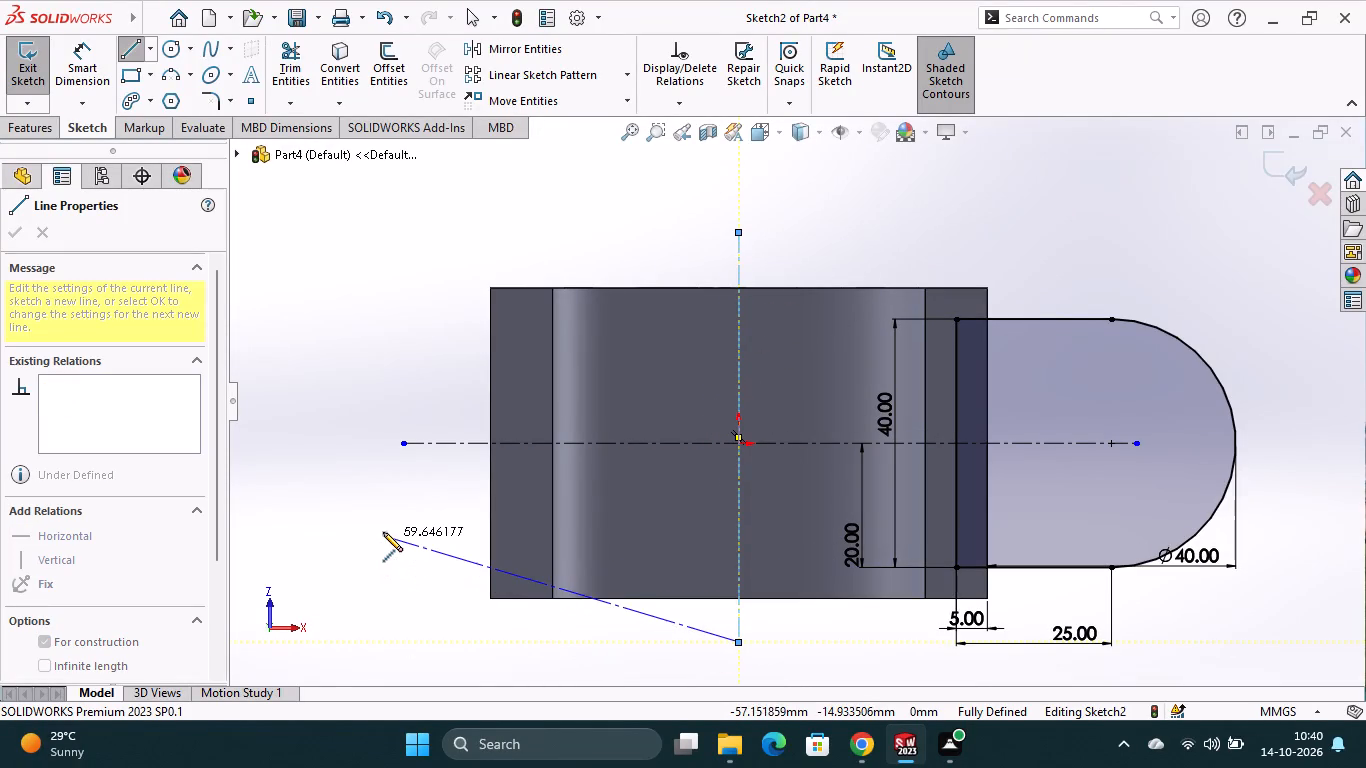
pyautogui.press('Escape')
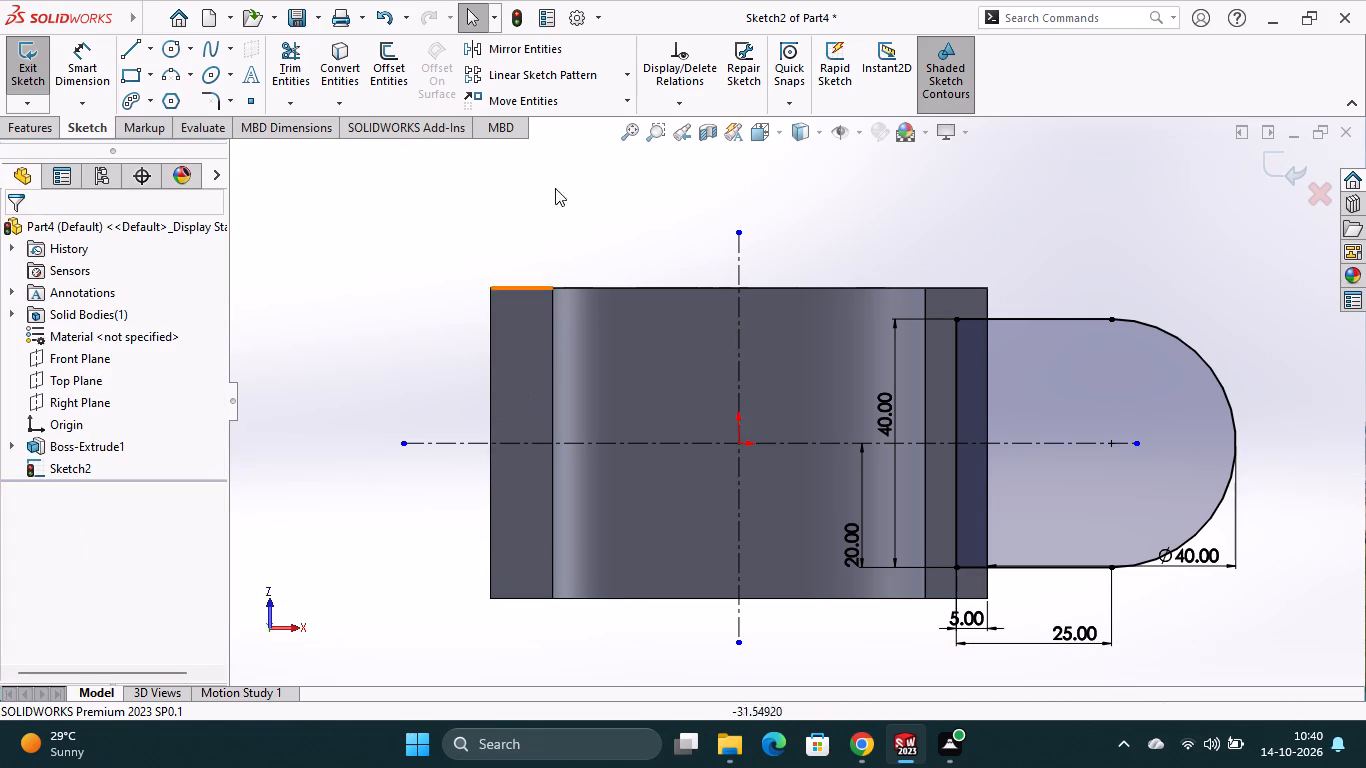
# Mirror the round-ended lug outline about the vertical centerline to the other side of the half ring.
pyautogui.click(549, 45)
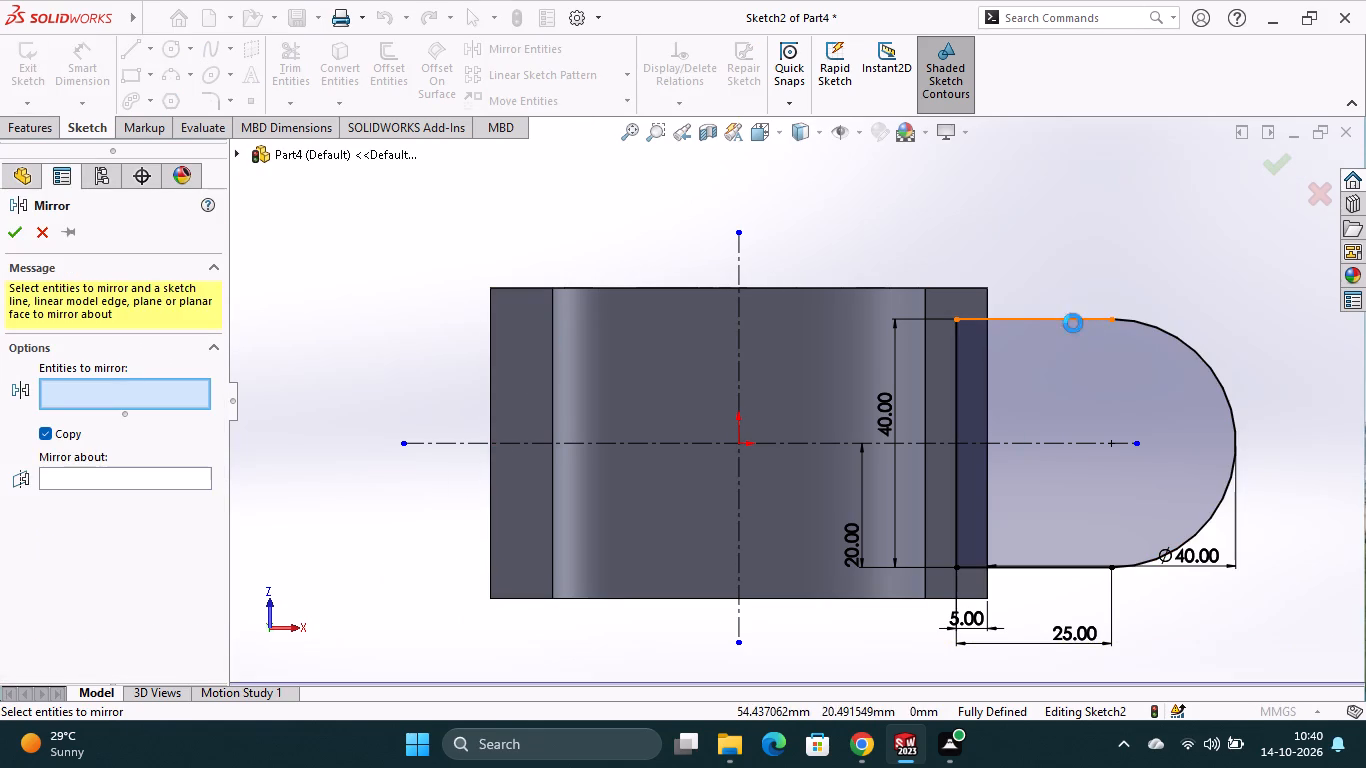
pyautogui.click(970, 412)
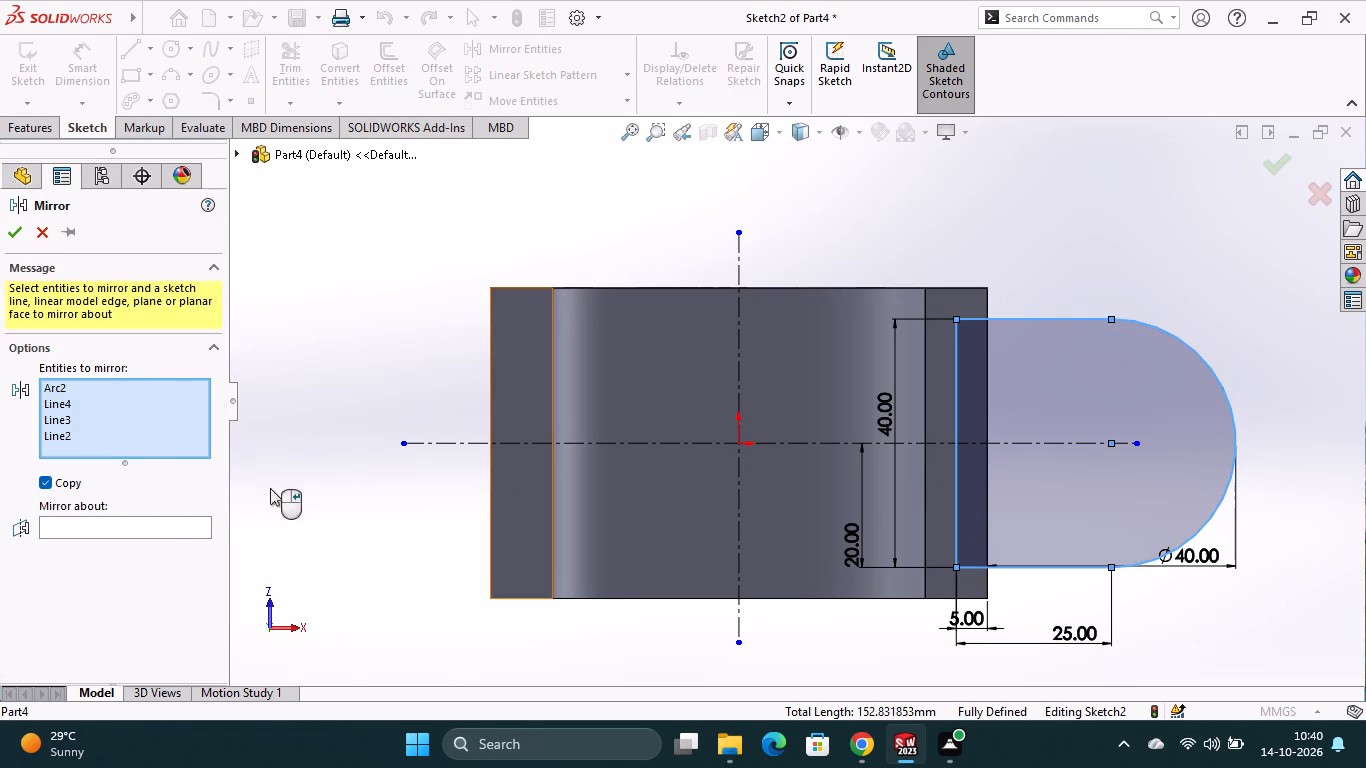
pyautogui.click(167, 534)
pyautogui.click(177, 513)
pyautogui.click(188, 523)
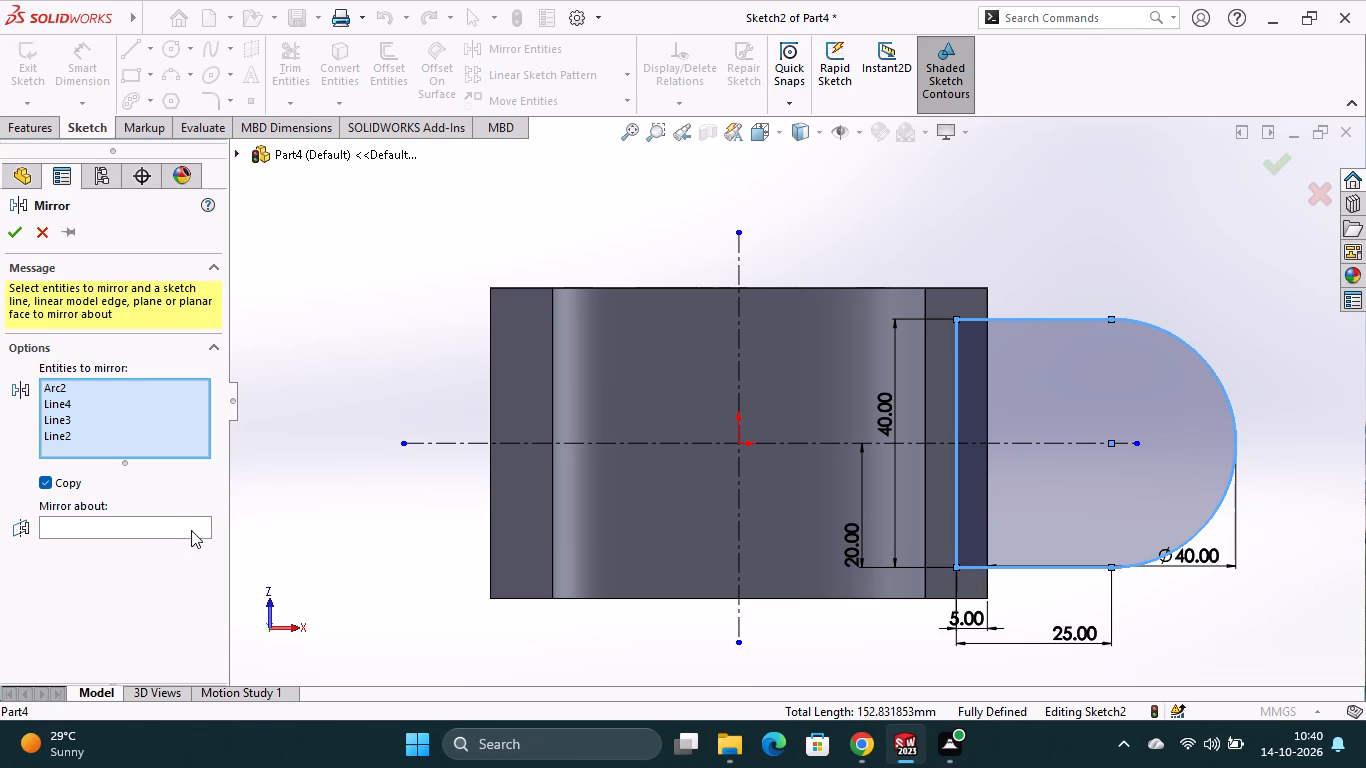
pyautogui.click(738, 577)
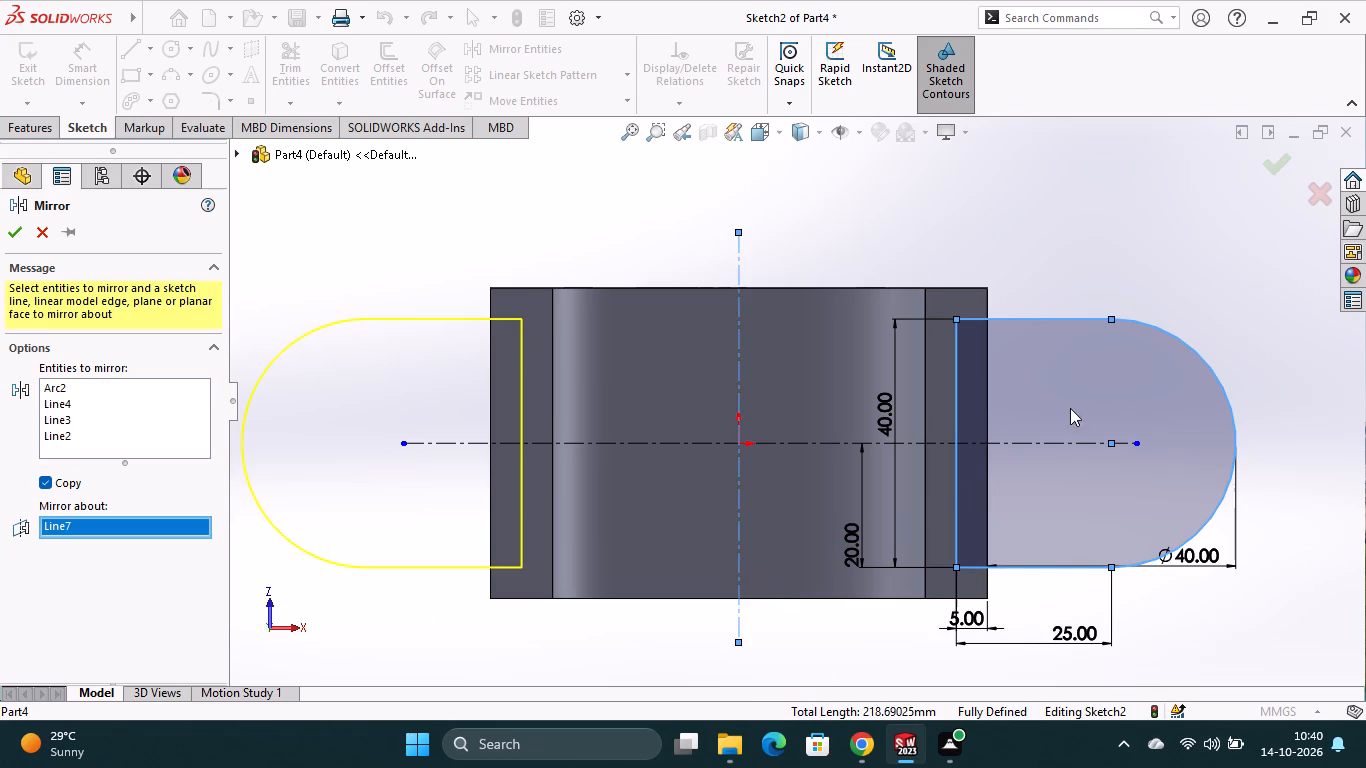
pyautogui.click(1275, 173)
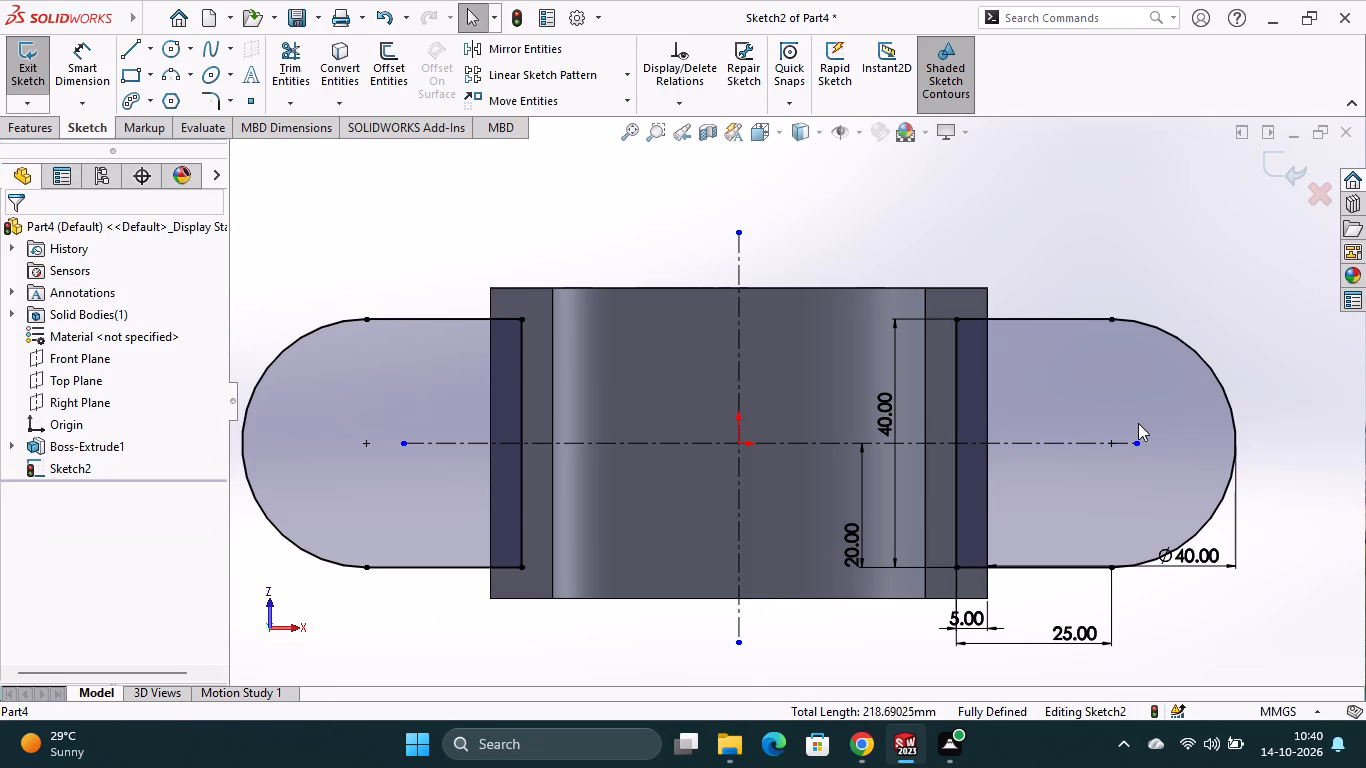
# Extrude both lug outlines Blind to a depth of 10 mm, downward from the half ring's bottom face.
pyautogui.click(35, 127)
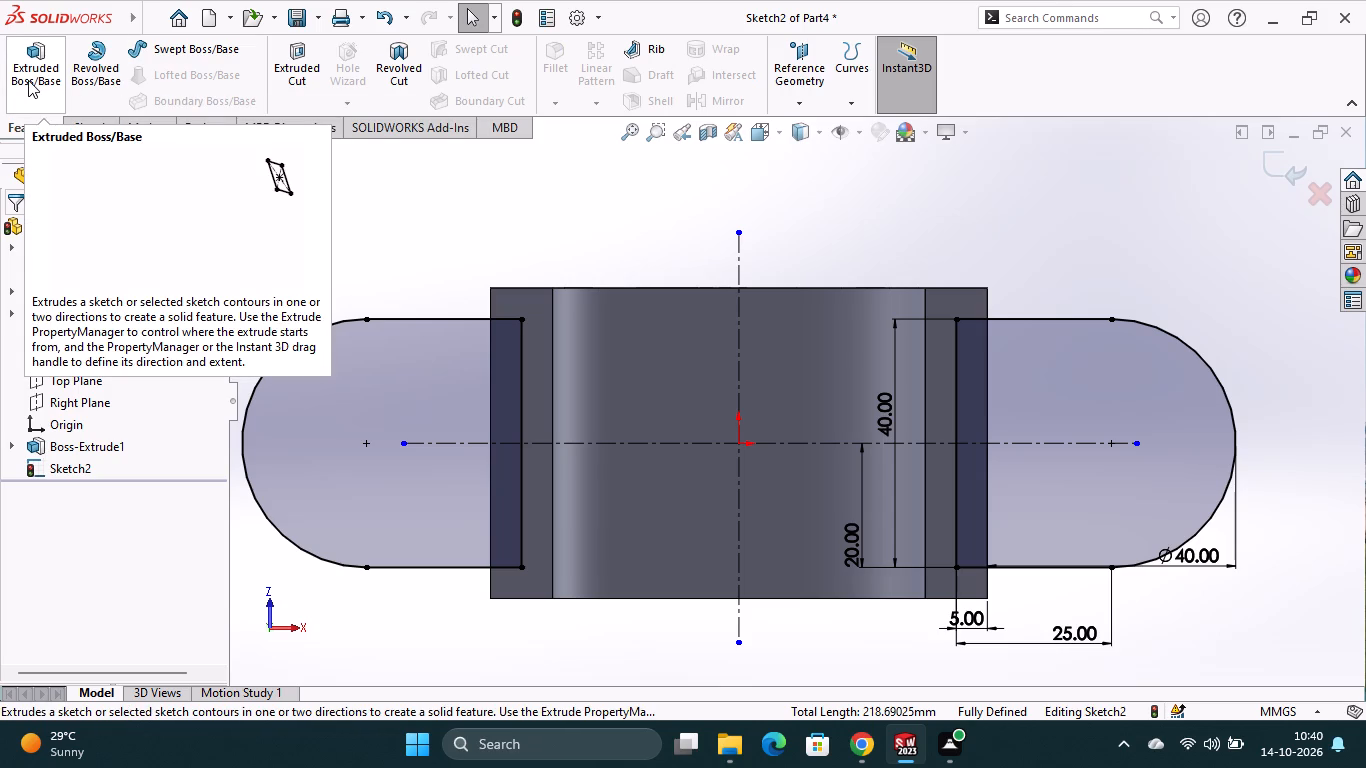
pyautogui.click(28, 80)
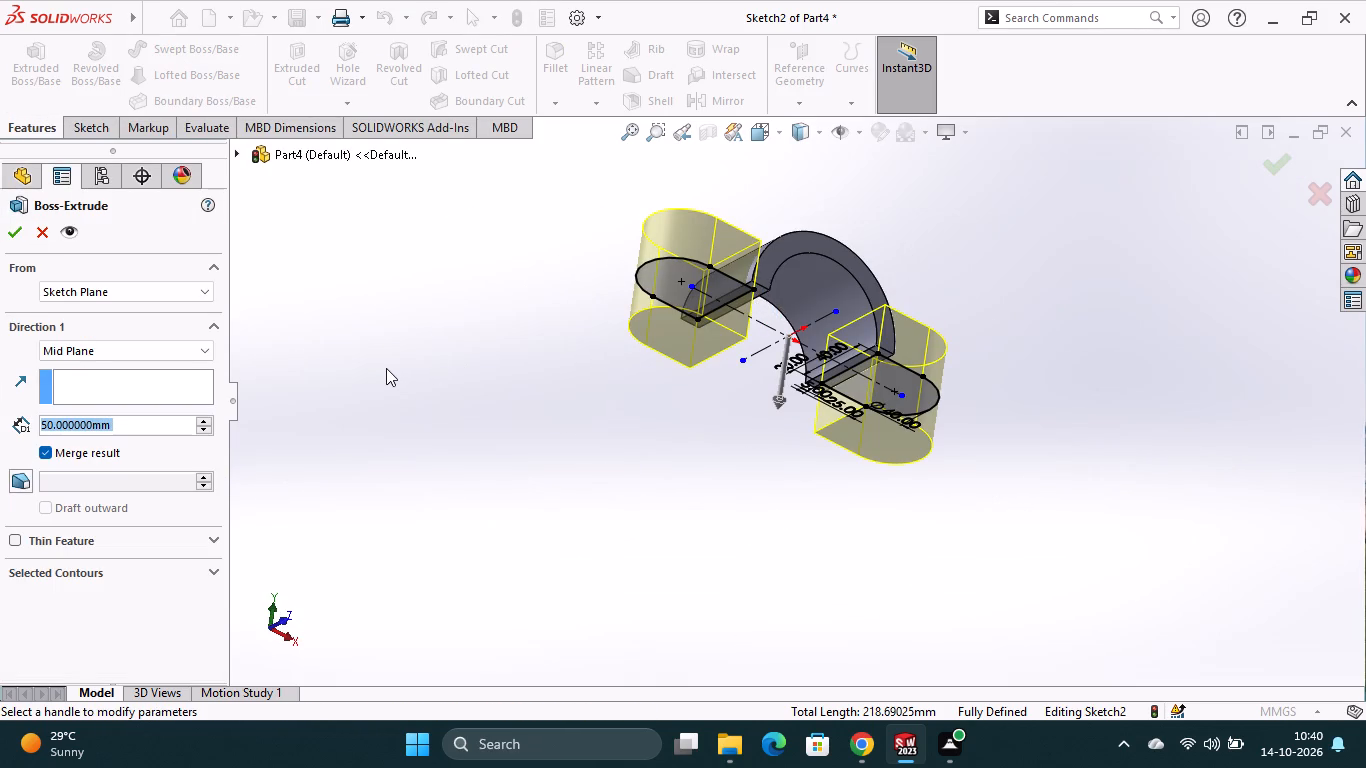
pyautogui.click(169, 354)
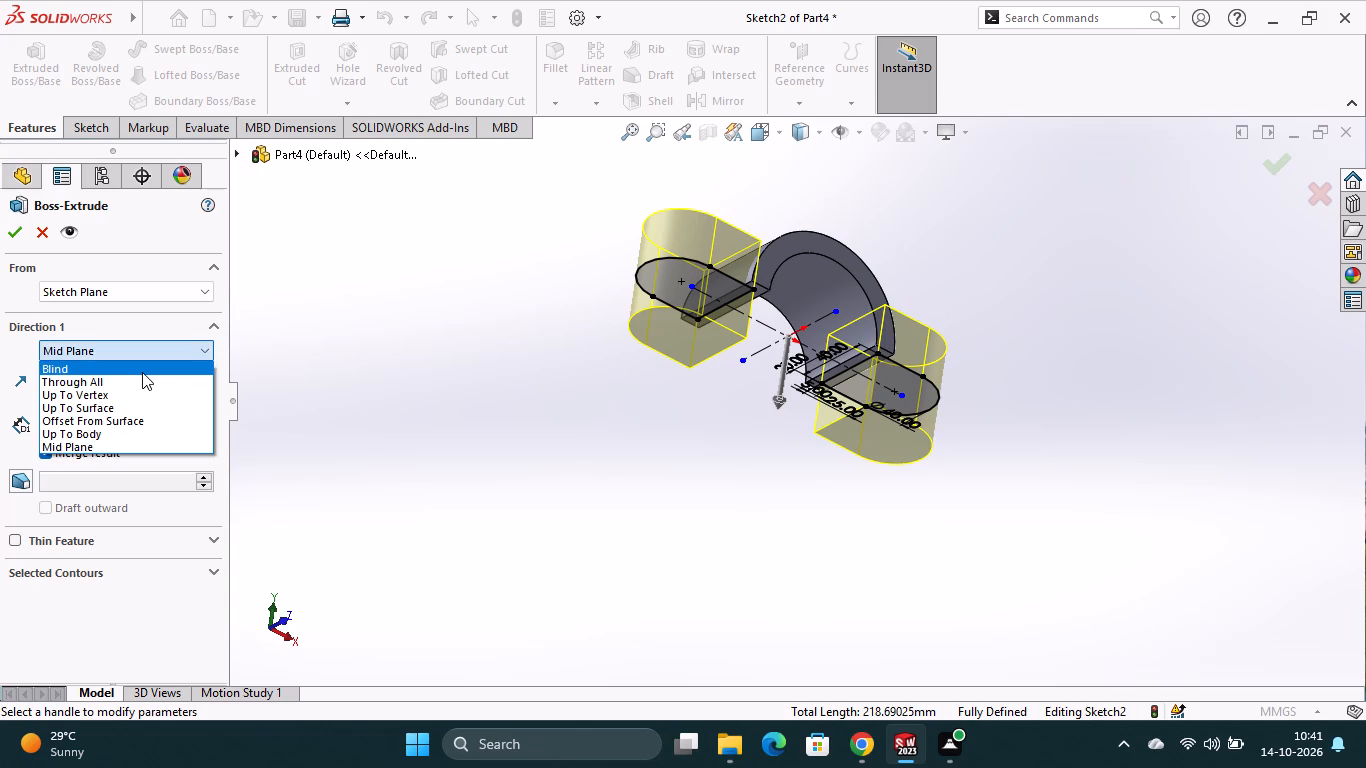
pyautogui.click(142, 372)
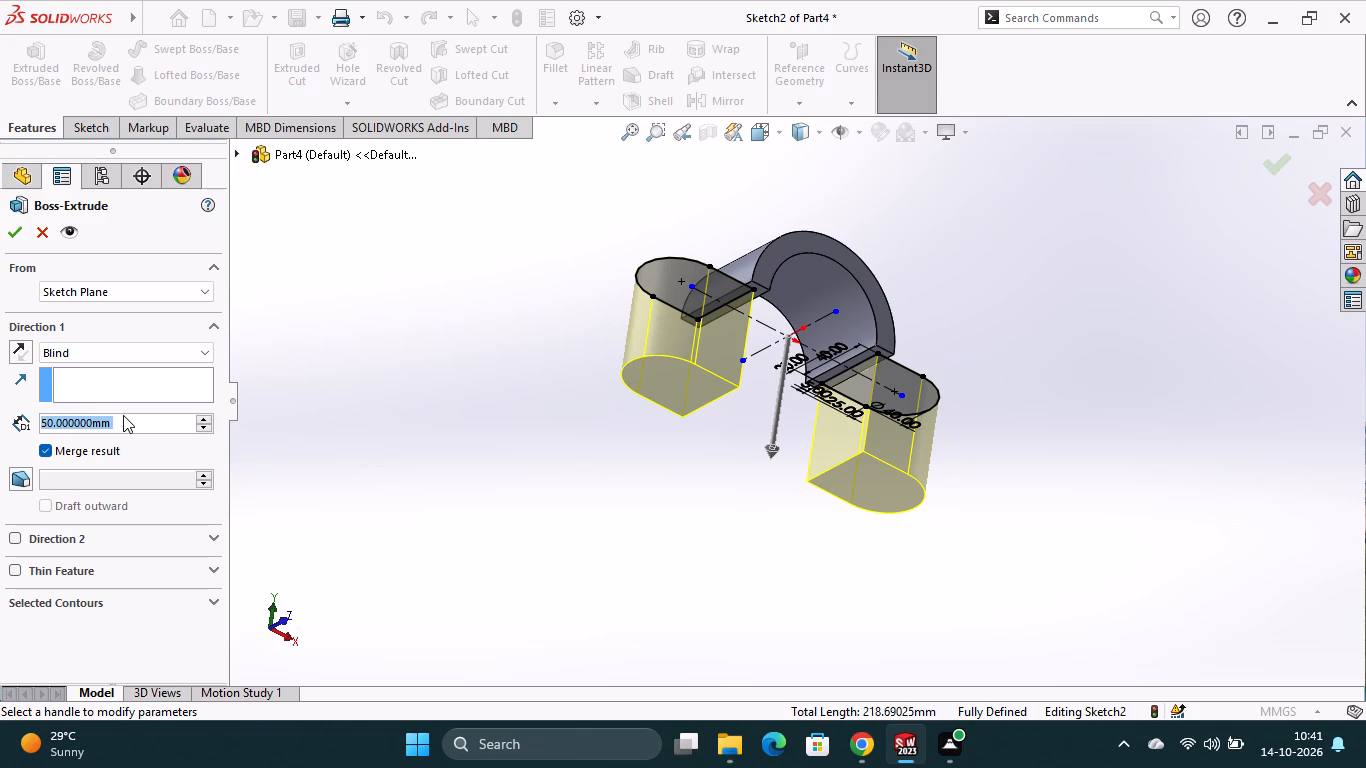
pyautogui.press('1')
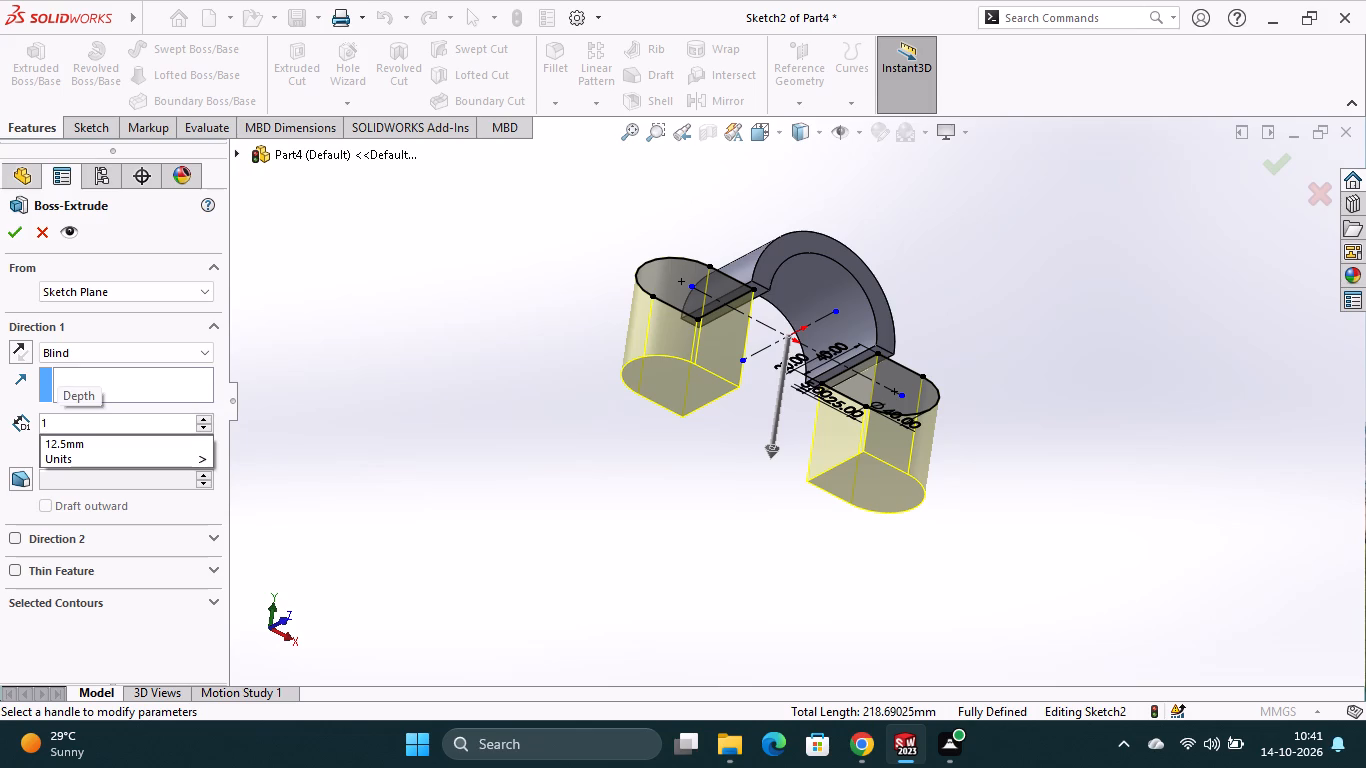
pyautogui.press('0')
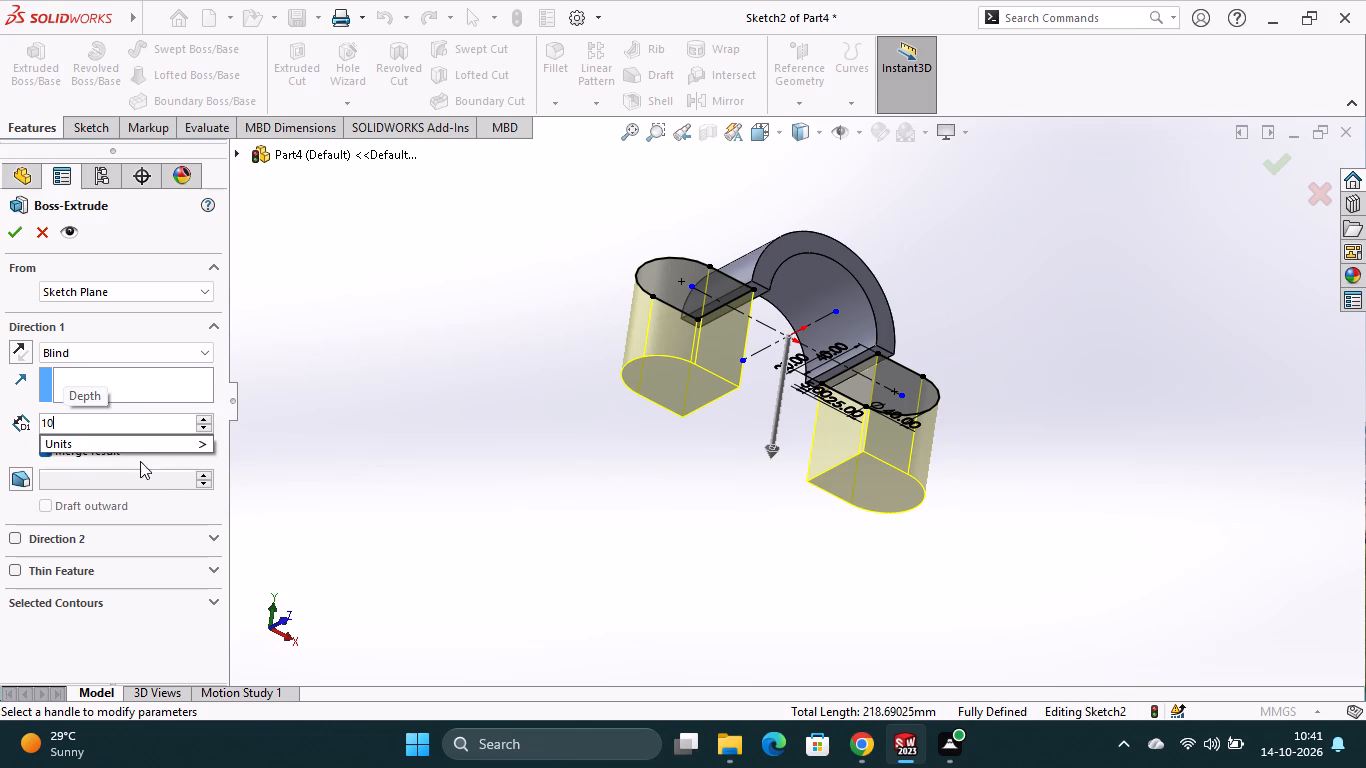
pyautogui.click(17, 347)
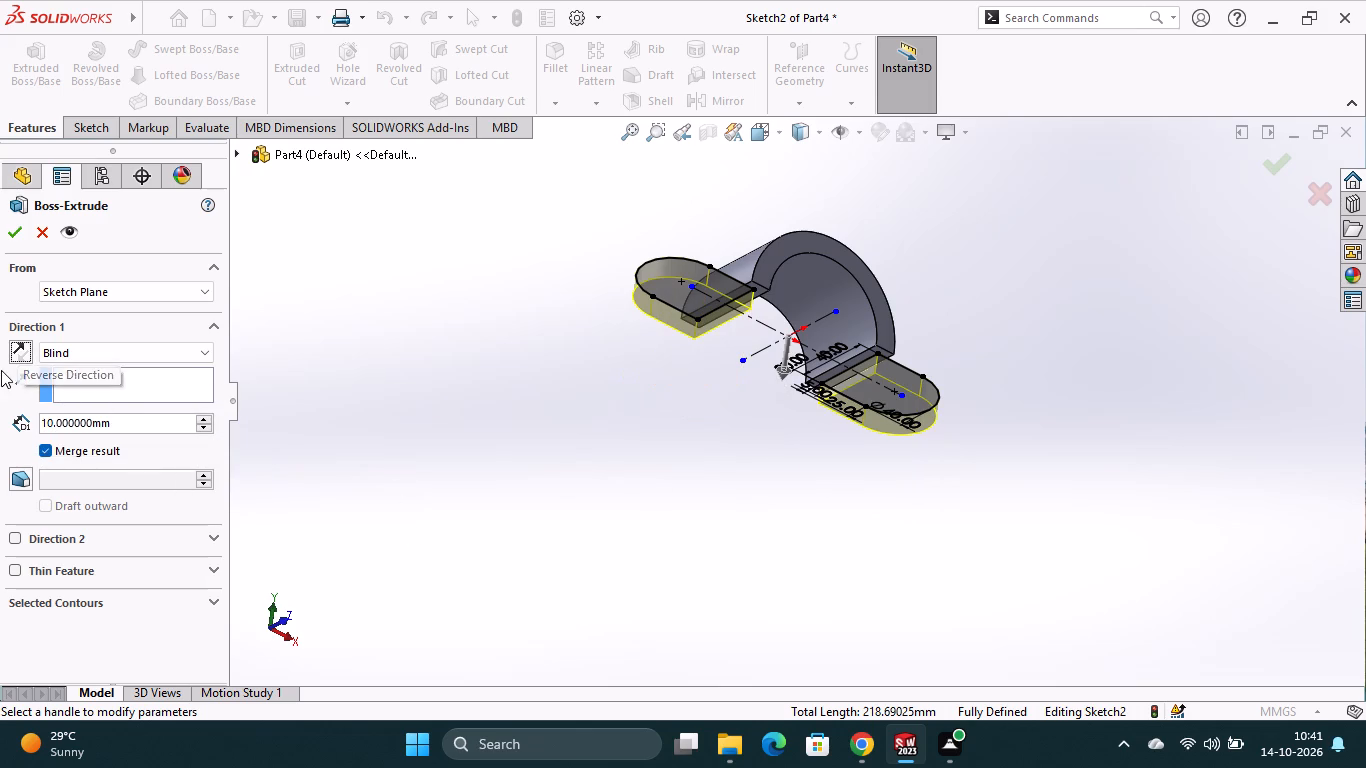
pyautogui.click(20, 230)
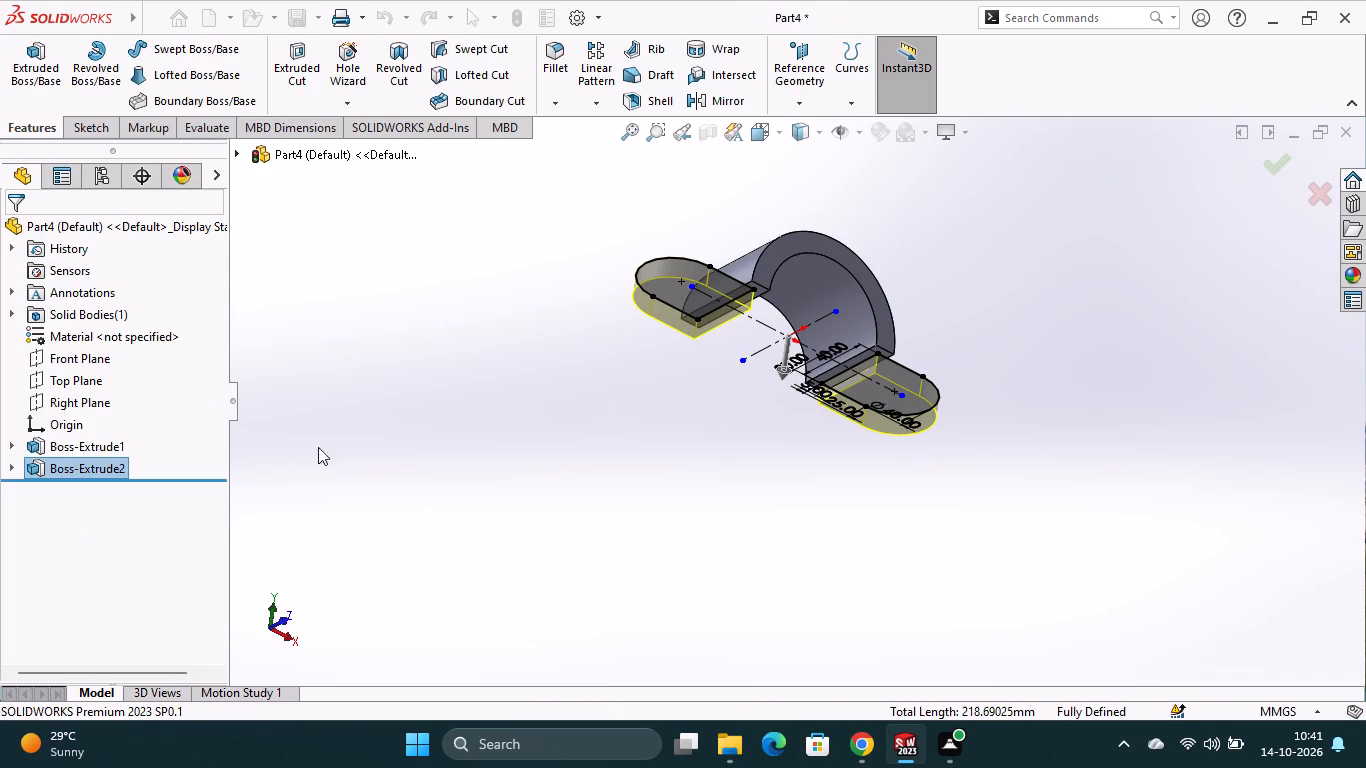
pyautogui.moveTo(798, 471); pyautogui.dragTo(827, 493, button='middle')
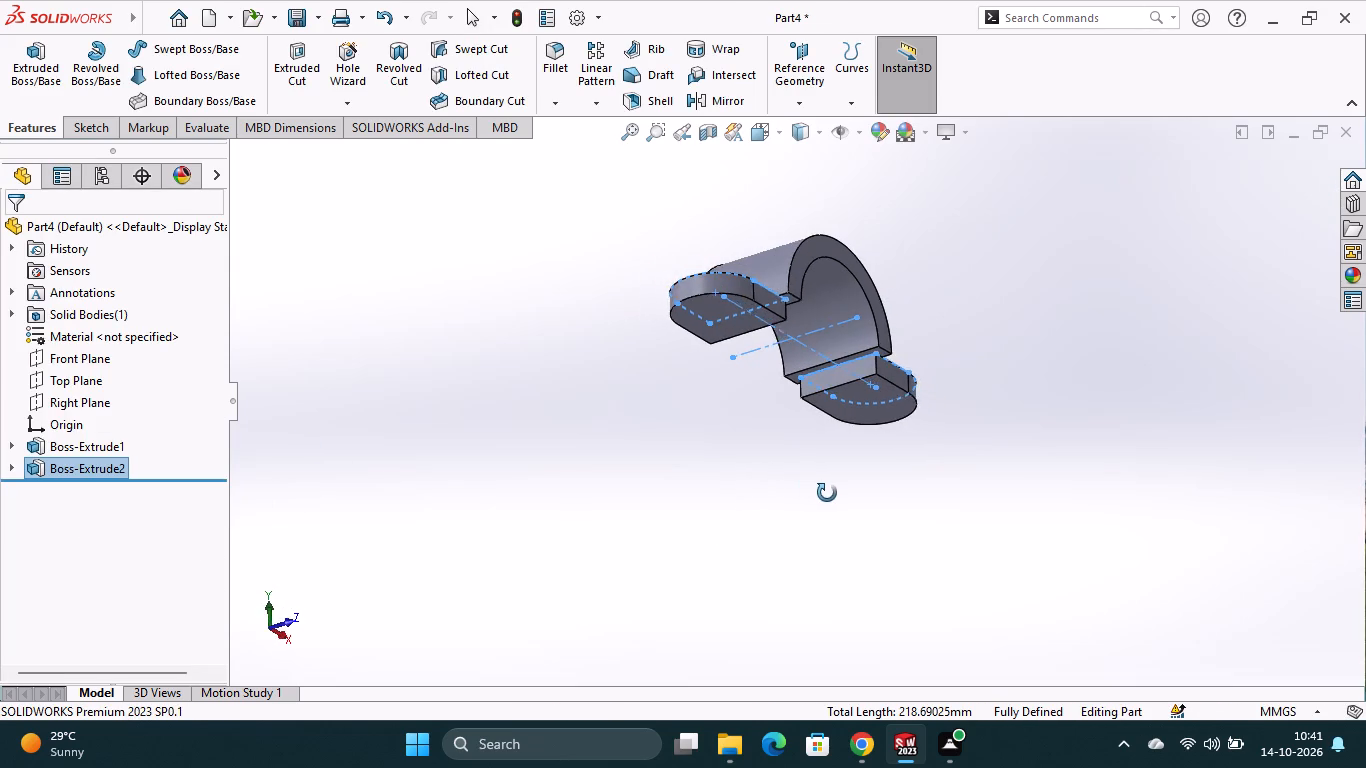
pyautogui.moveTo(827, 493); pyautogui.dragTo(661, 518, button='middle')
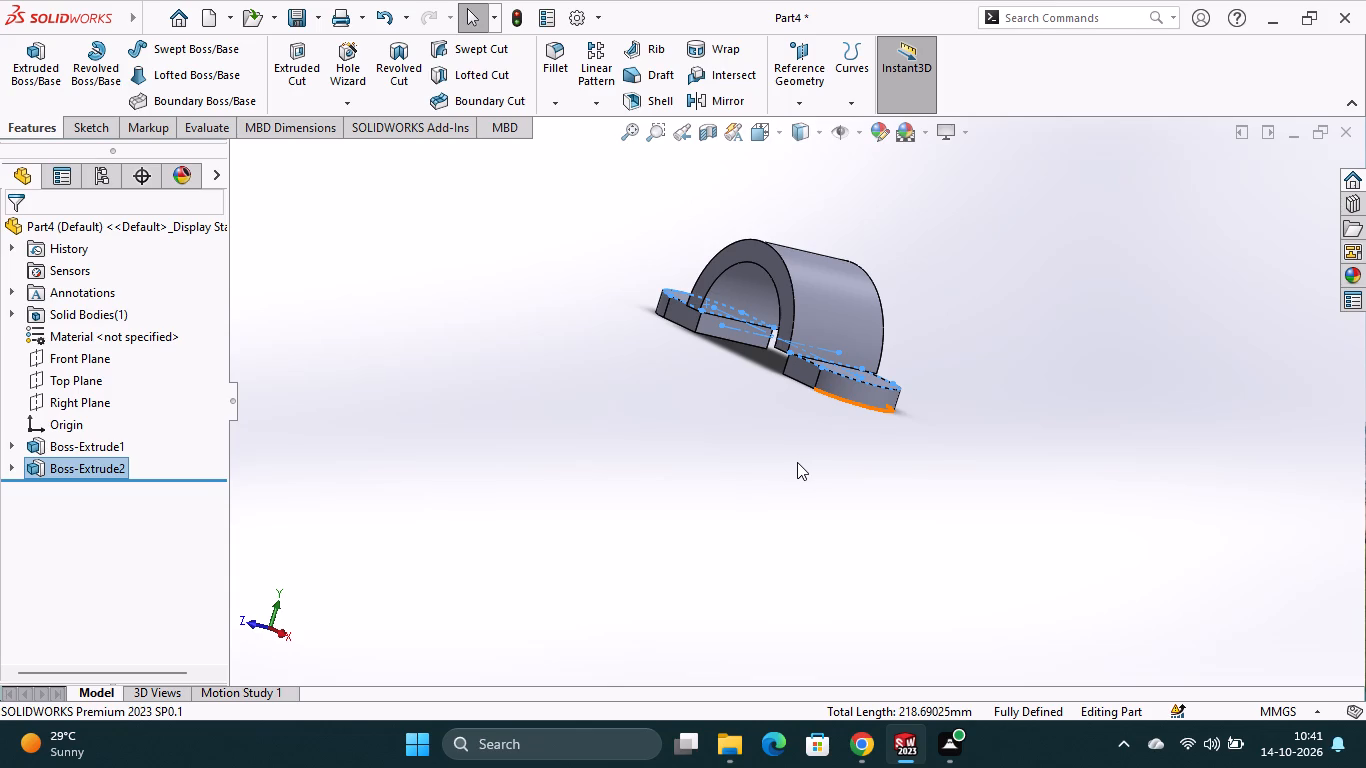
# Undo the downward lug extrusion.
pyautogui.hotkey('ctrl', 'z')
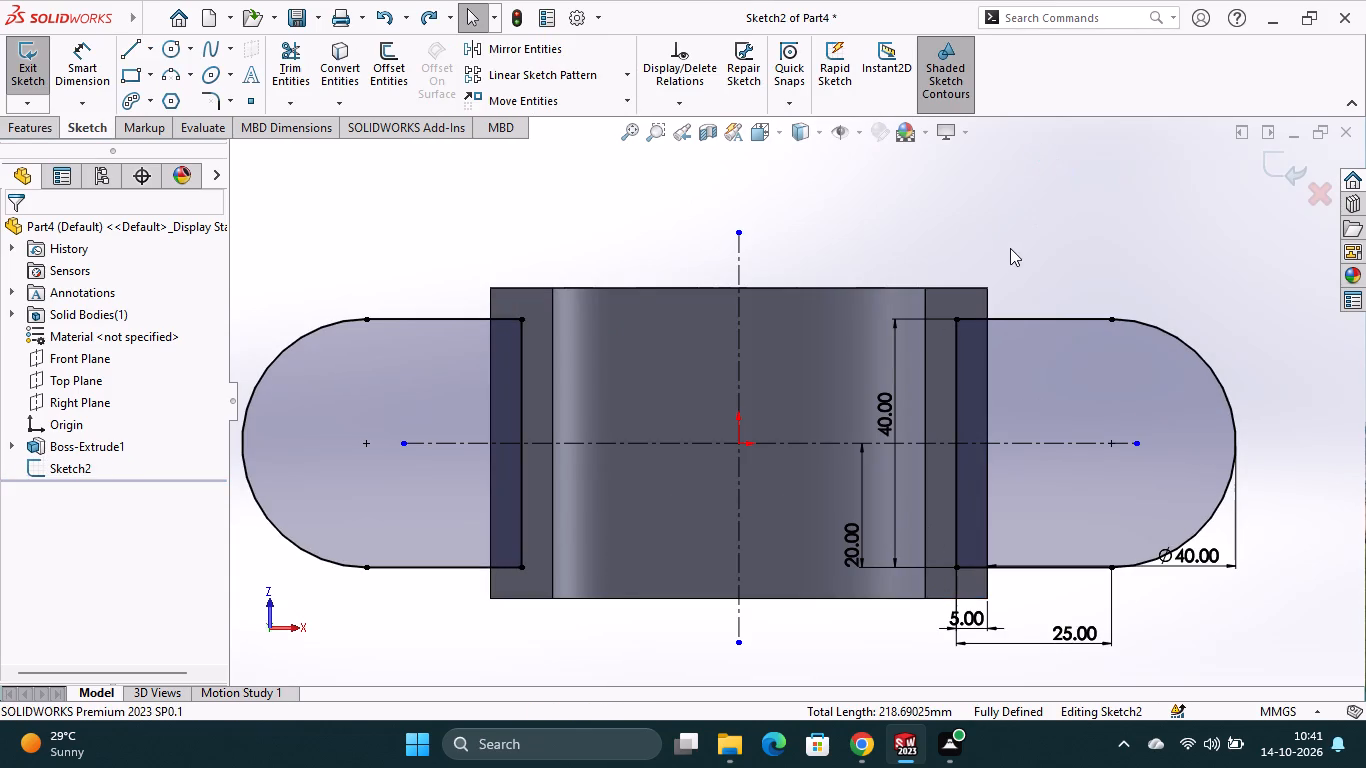
# Extrude both lug outlines Blind to 10 mm with the direction reversed, upward from the half ring's bottom face.
pyautogui.moveTo(1011, 247); pyautogui.dragTo(980, 636, button='middle')
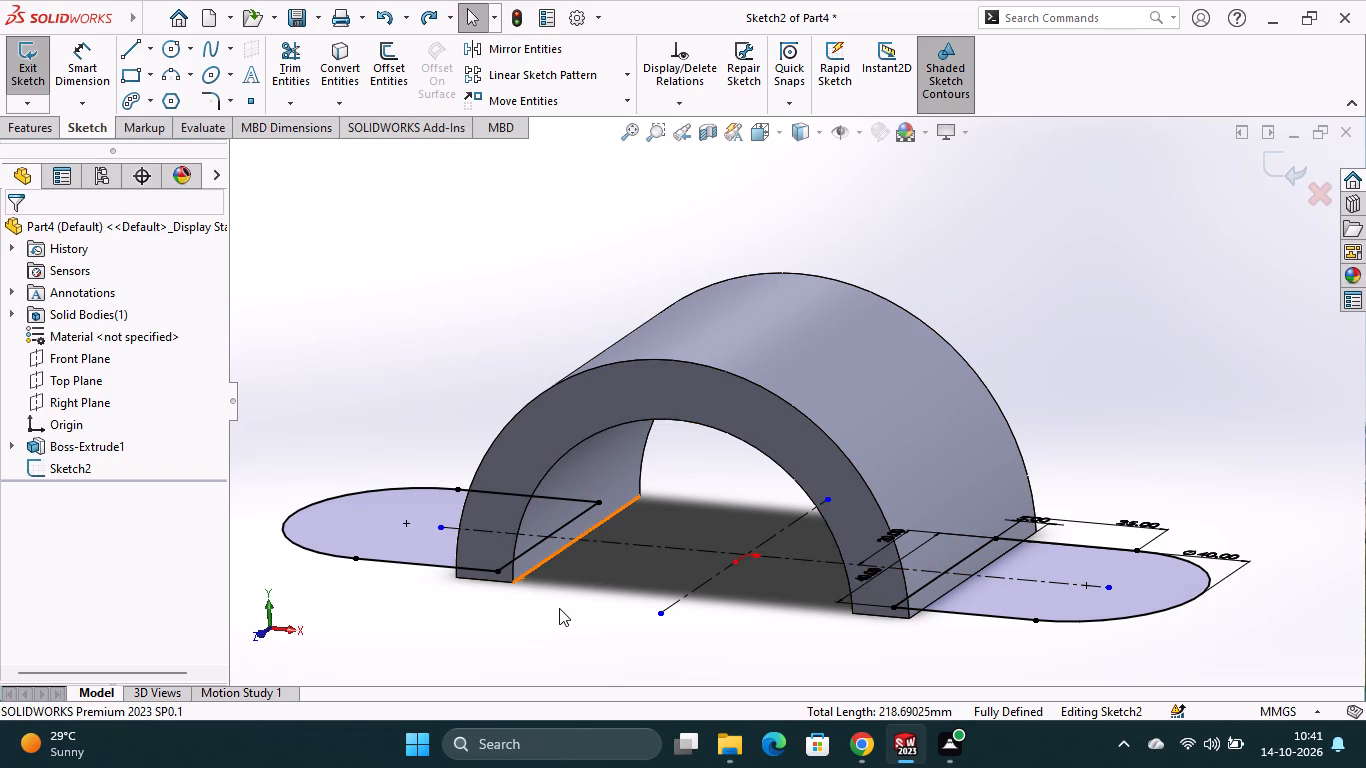
pyautogui.moveTo(579, 614); pyautogui.dragTo(701, 589, button='middle')
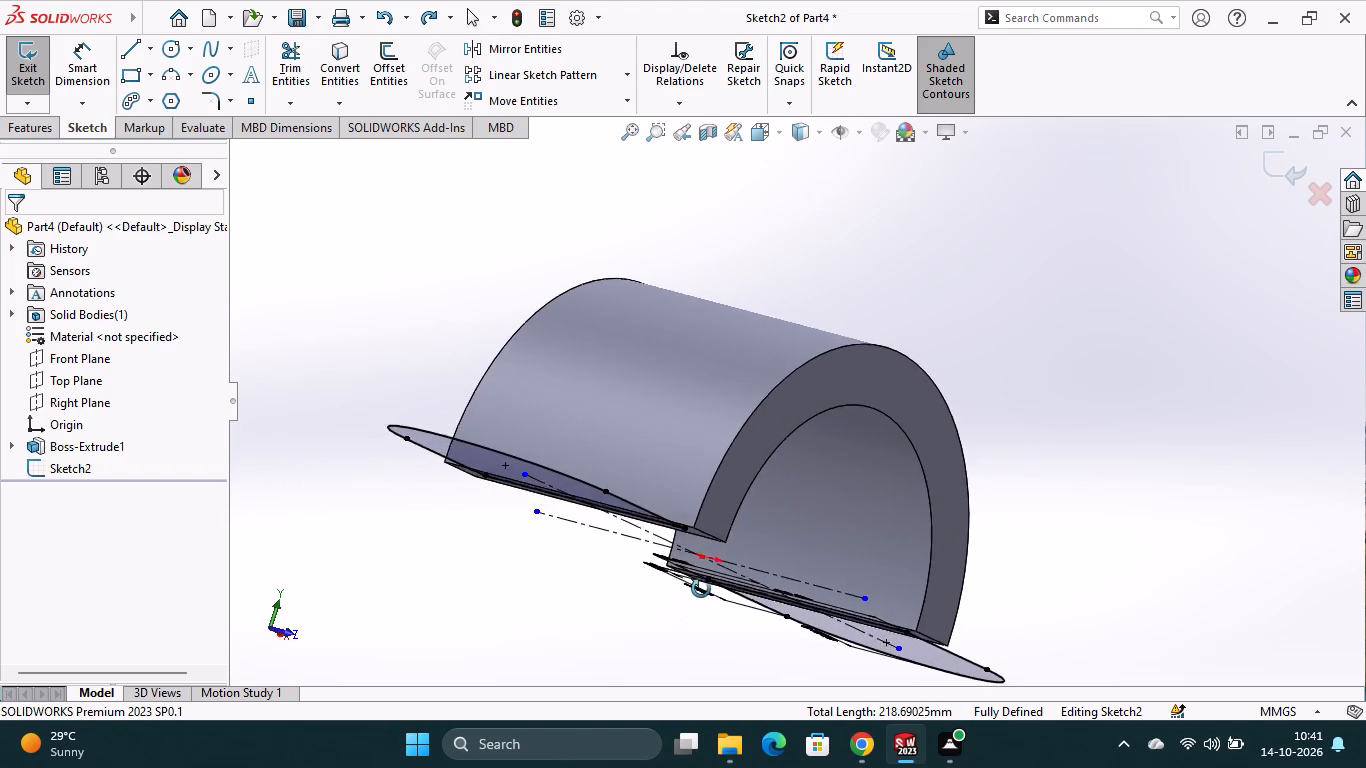
pyautogui.moveTo(701, 589); pyautogui.dragTo(677, 610, button='middle')
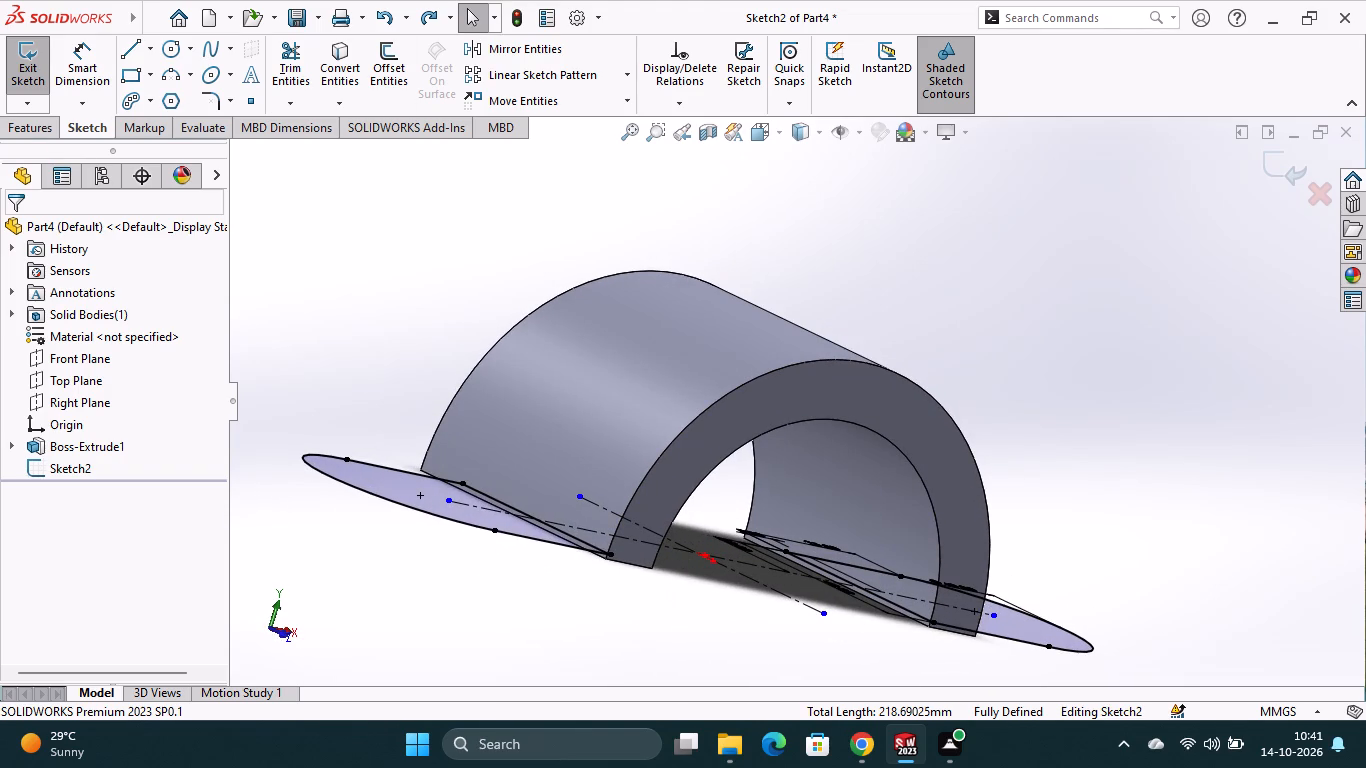
pyautogui.click(32, 131)
pyautogui.click(50, 89)
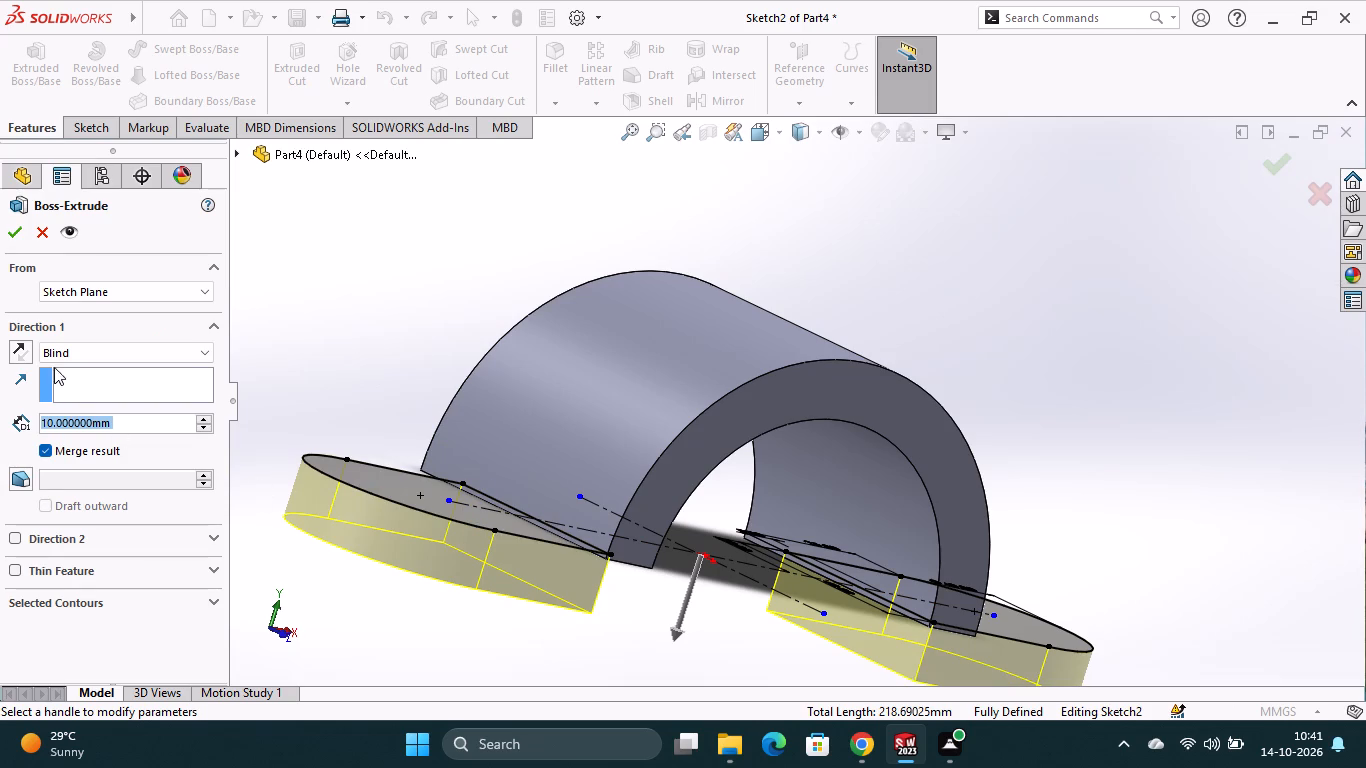
pyautogui.click(22, 351)
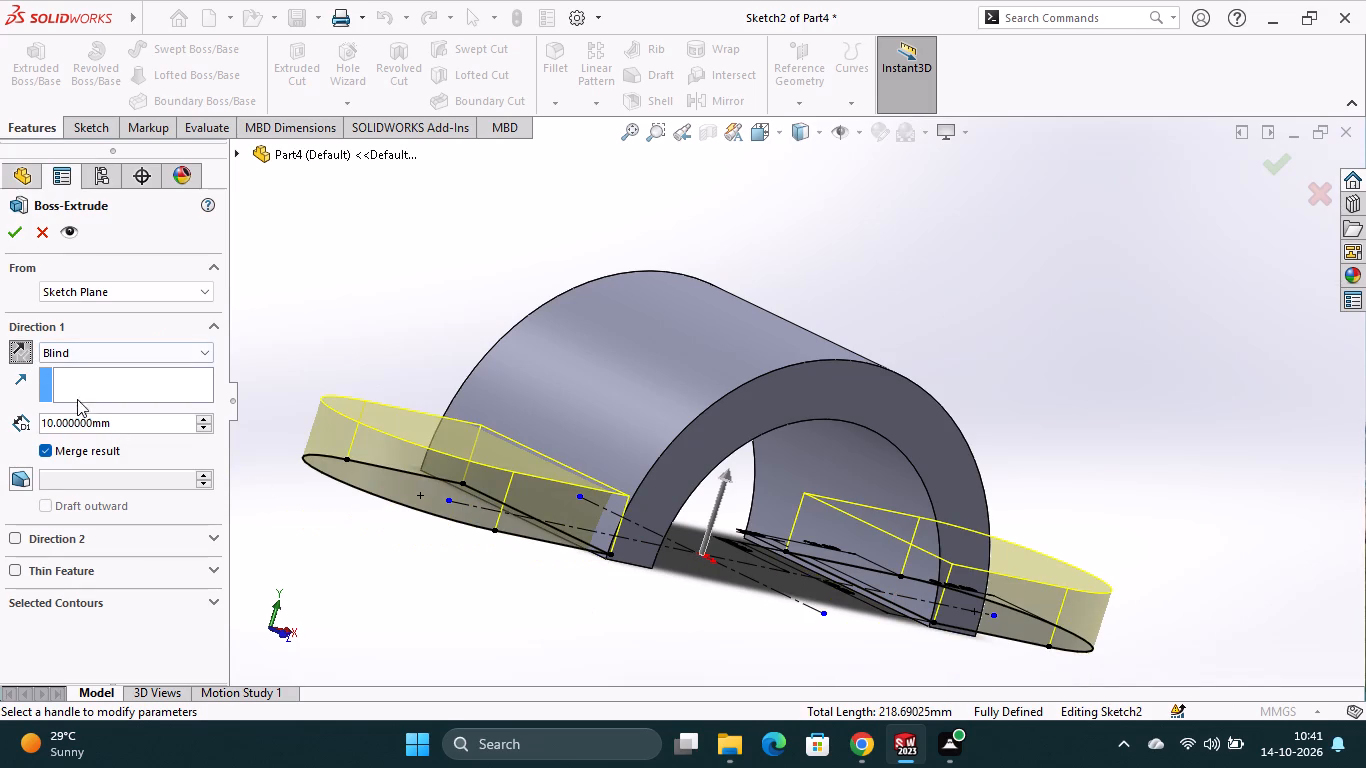
pyautogui.click(21, 233)
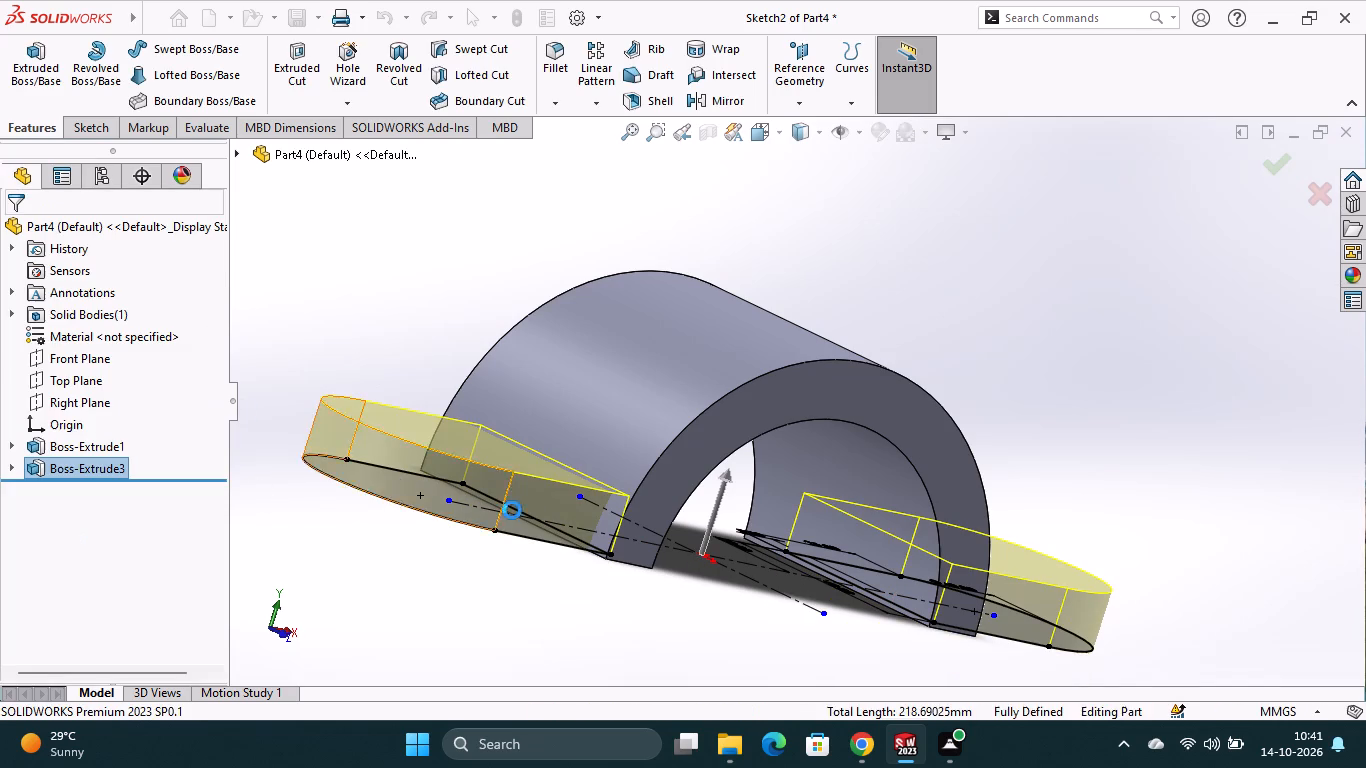
# Fillet the four vertical edges where the lugs meet the half ring with a 10 mm symmetric radius.
pyautogui.moveTo(643, 596); pyautogui.dragTo(592, 603, button='middle')
pyautogui.scroll(1, 643, 596)
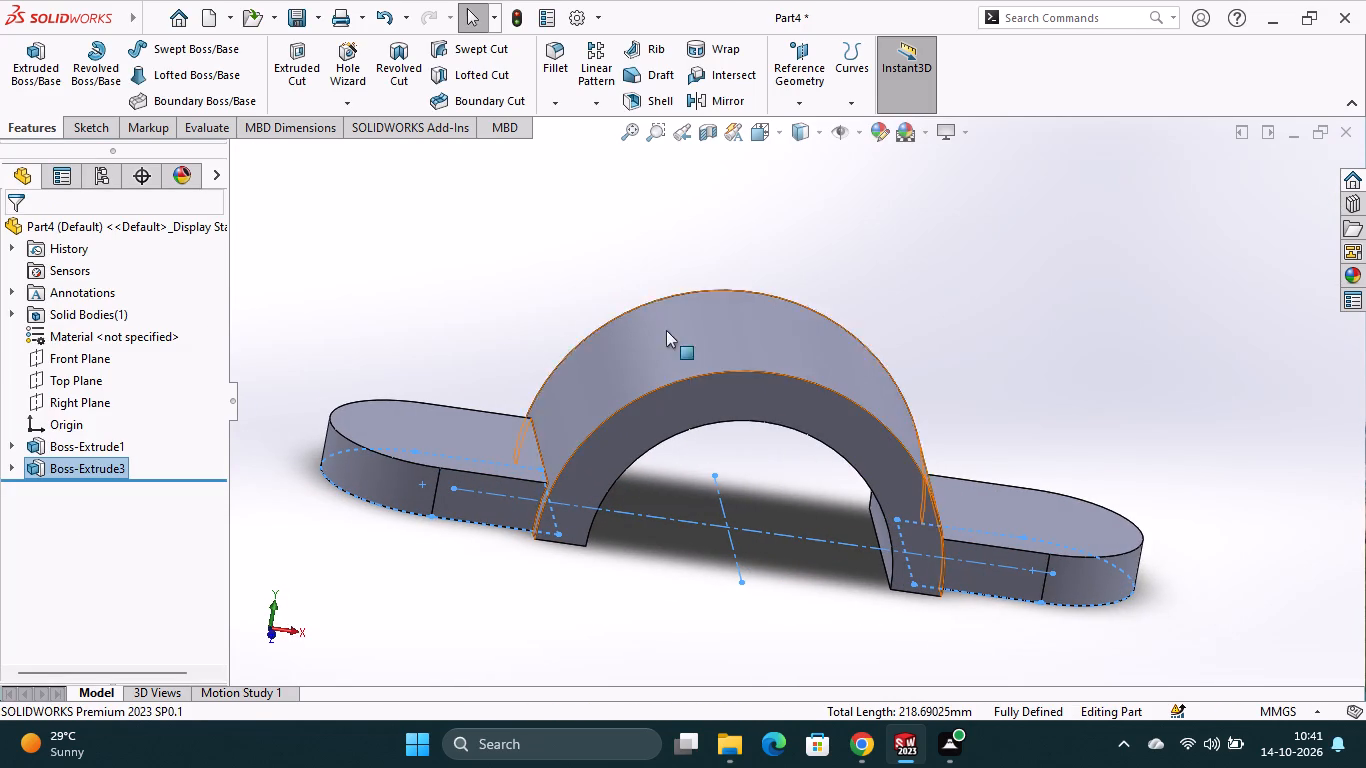
pyautogui.click(553, 78)
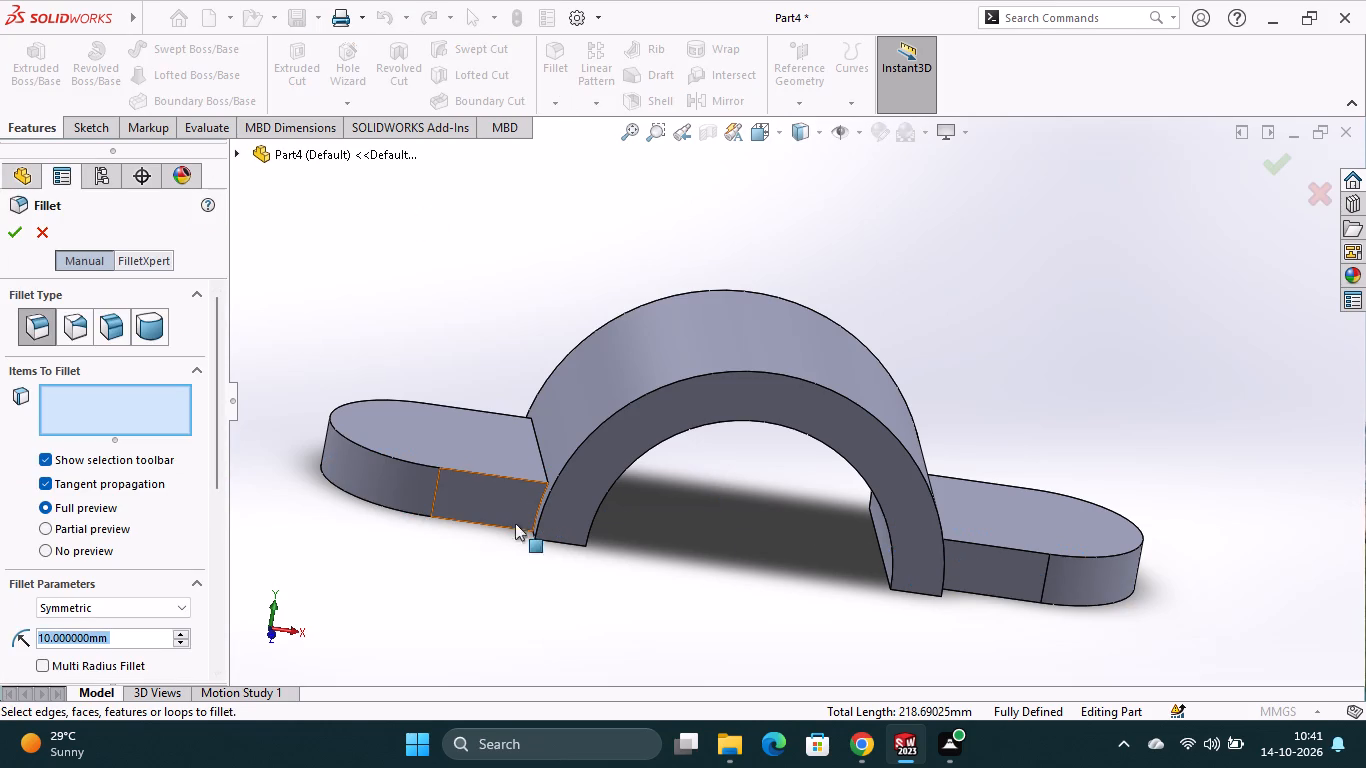
pyautogui.click(538, 501)
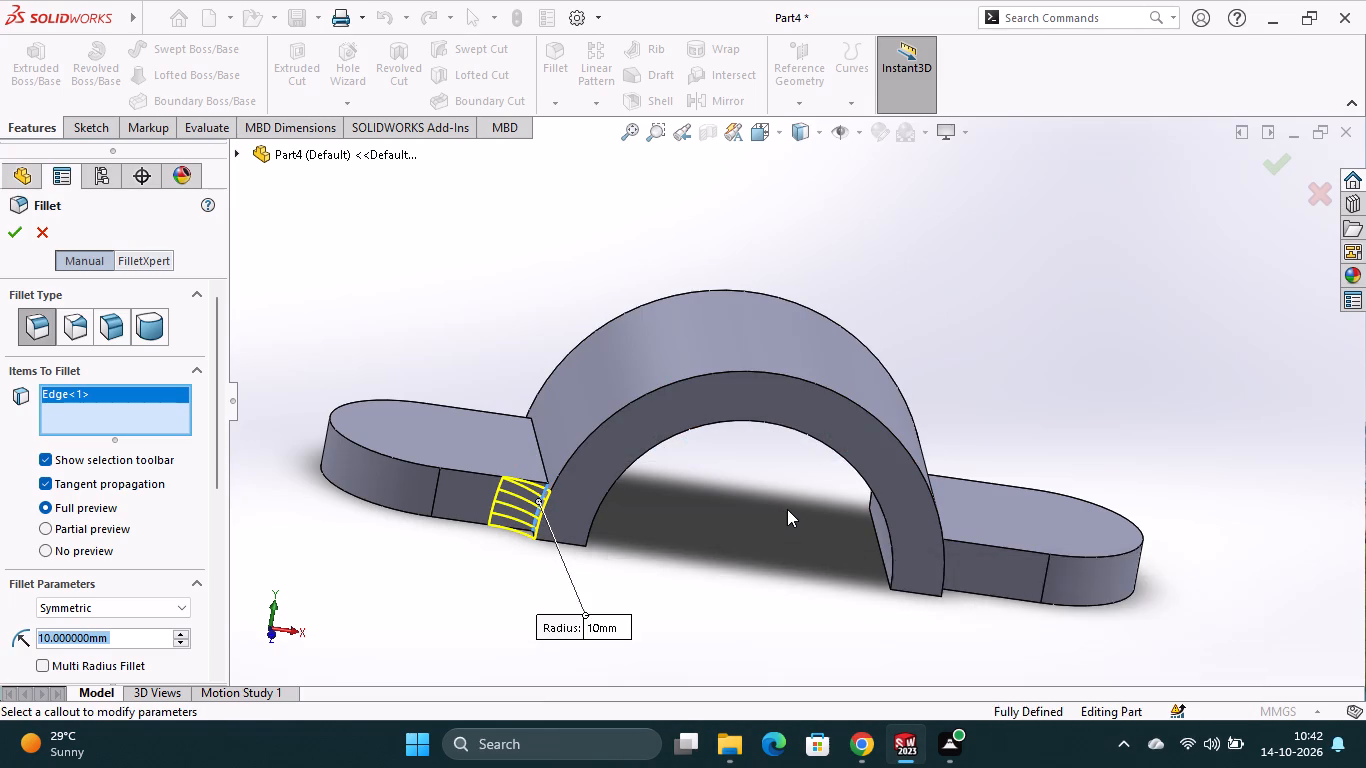
pyautogui.moveTo(787, 509); pyautogui.dragTo(723, 508, button='middle')
pyautogui.click(860, 570)
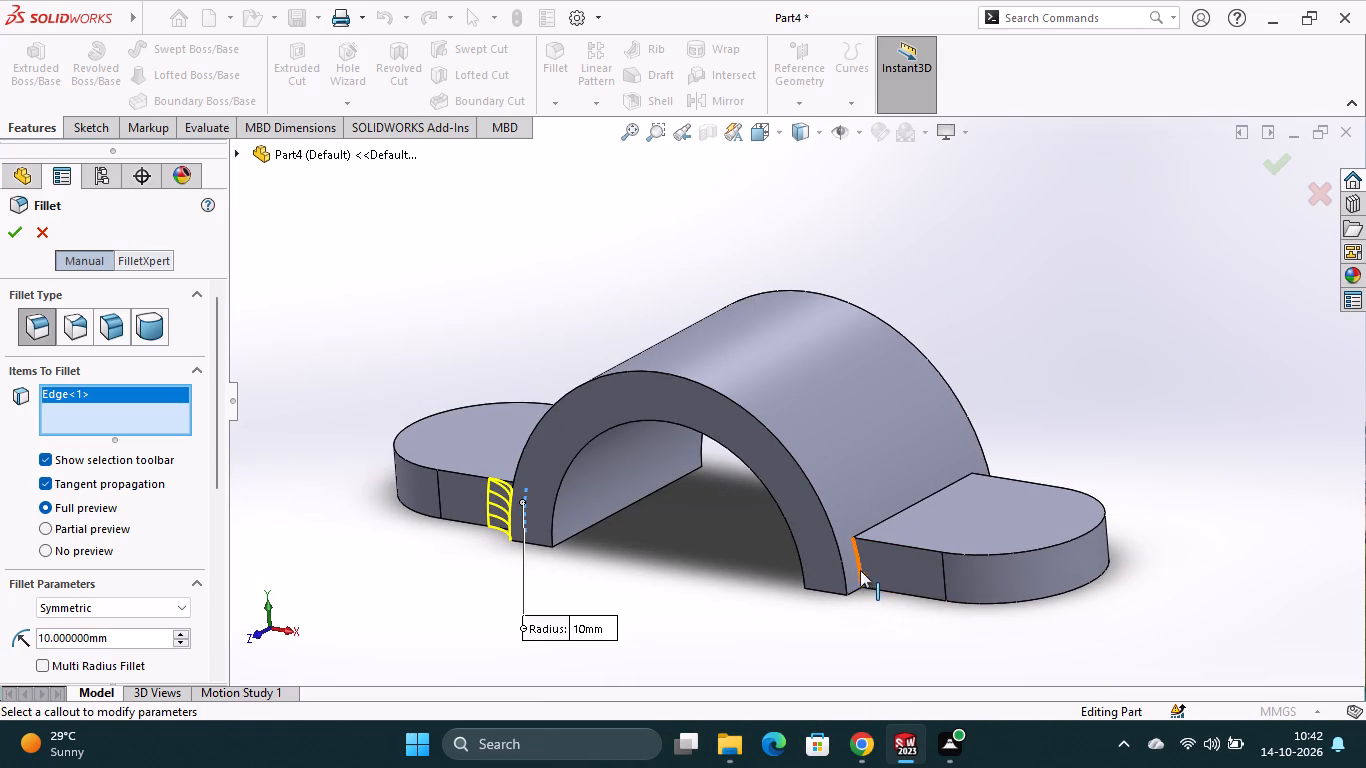
pyautogui.moveTo(1086, 442); pyautogui.dragTo(866, 464, button='middle')
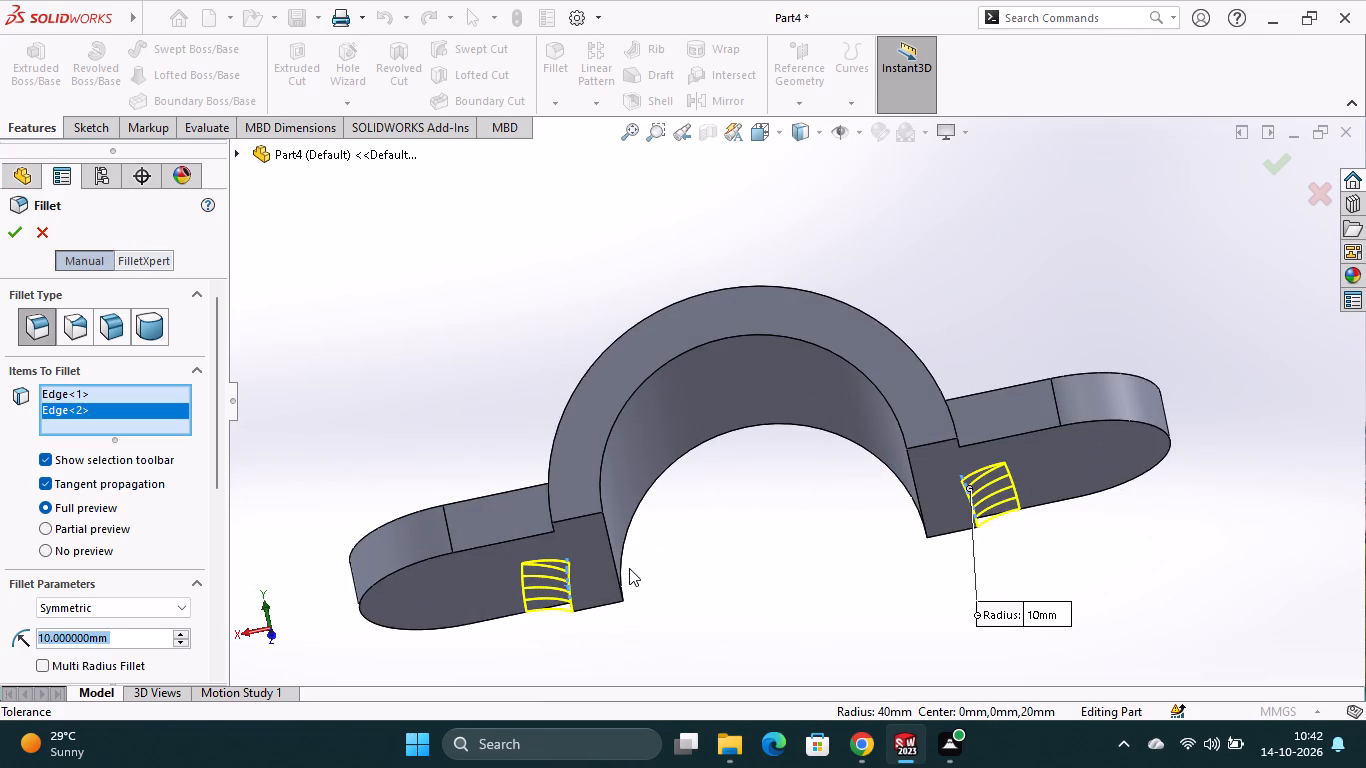
pyautogui.moveTo(826, 568); pyautogui.dragTo(903, 624, button='middle')
pyautogui.scroll(-1, 893, 615)
pyautogui.scroll(1, 913, 632)
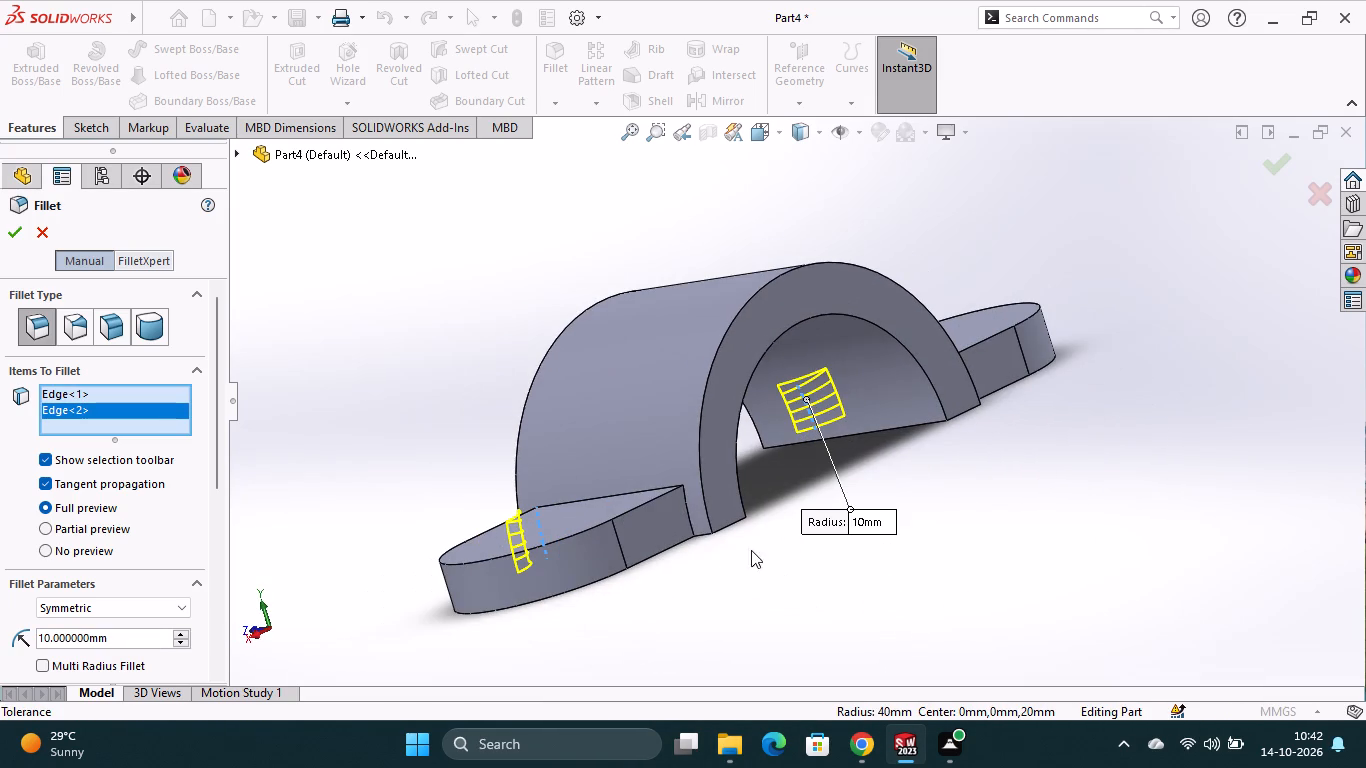
pyautogui.click(690, 522)
pyautogui.moveTo(804, 593); pyautogui.dragTo(761, 599, button='middle')
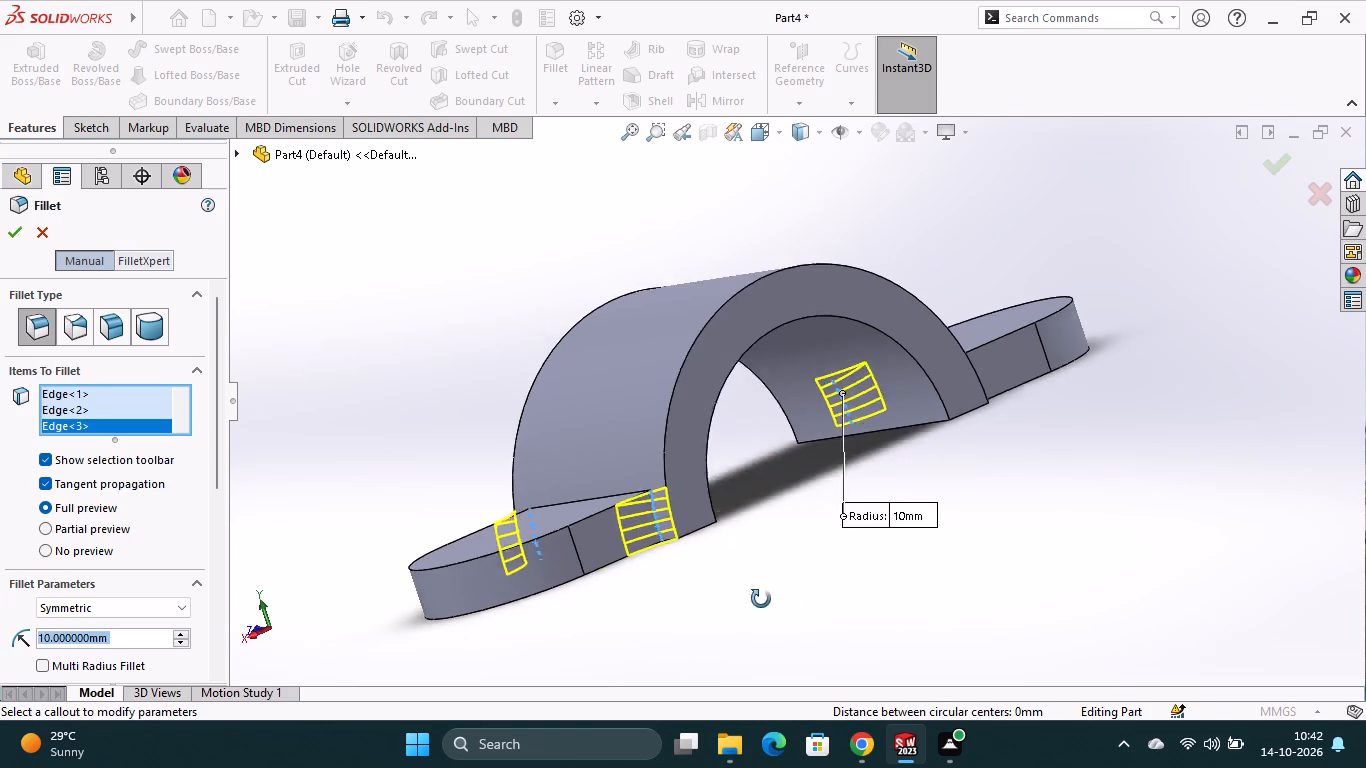
pyautogui.moveTo(761, 599); pyautogui.dragTo(724, 597, button='middle')
pyautogui.moveTo(922, 537); pyautogui.dragTo(896, 609, button='middle')
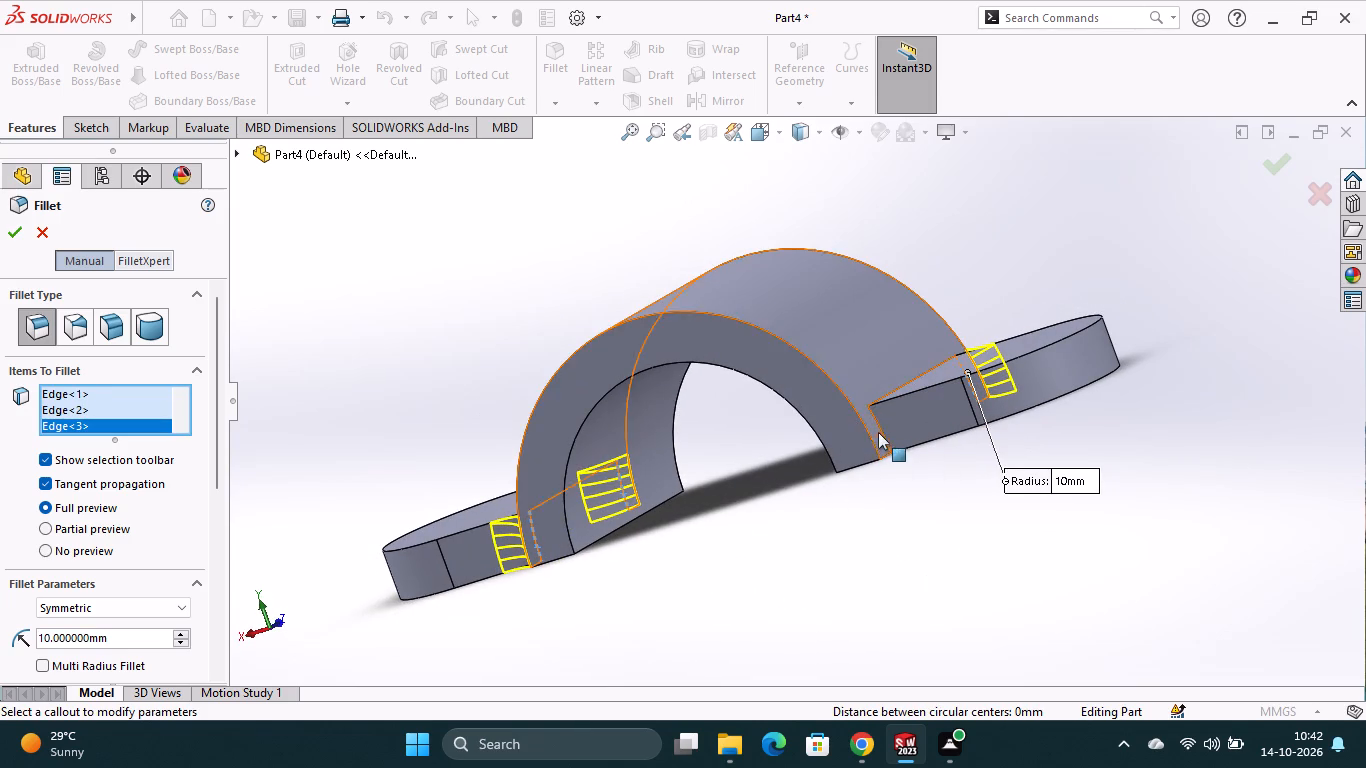
pyautogui.click(881, 430)
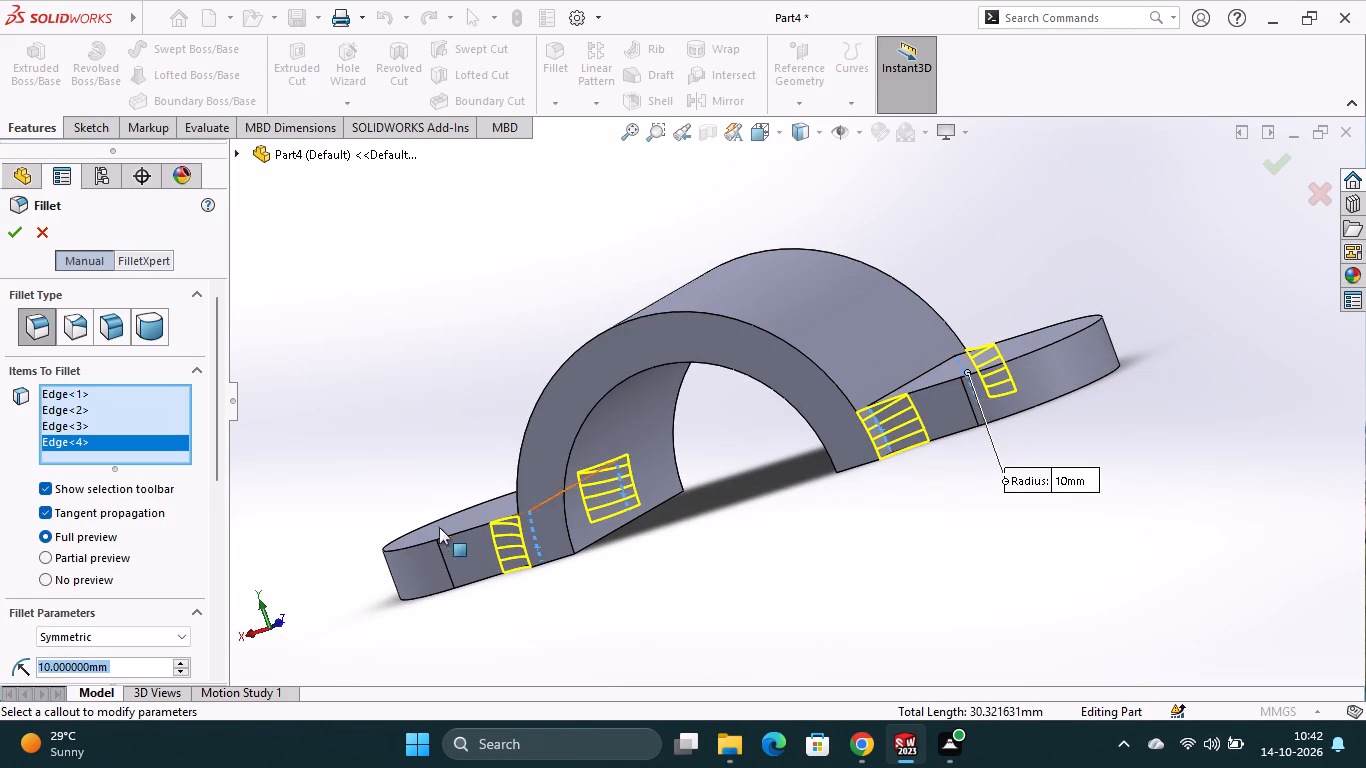
pyautogui.click(14, 237)
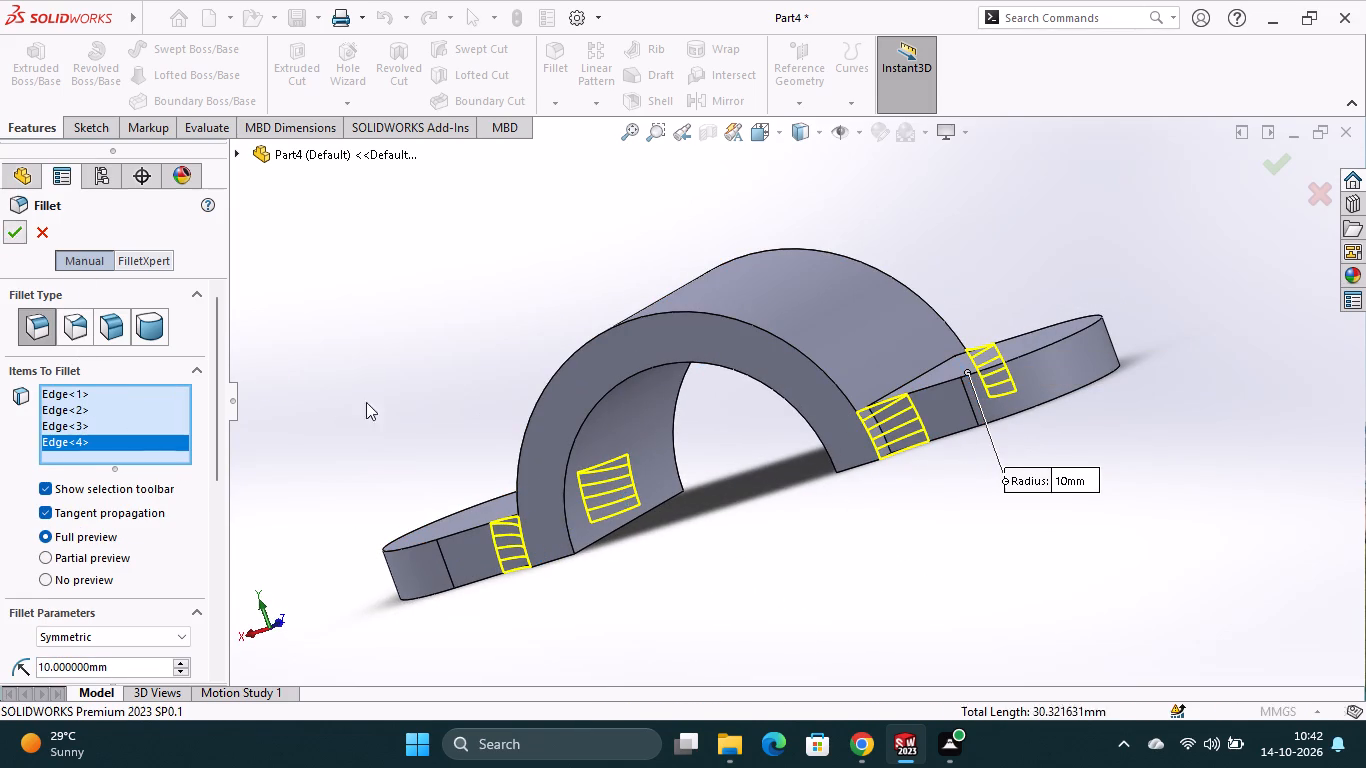
# Open a new sketch on the top face of the lug on the positive X side.
pyautogui.moveTo(443, 406); pyautogui.dragTo(509, 460, button='middle')
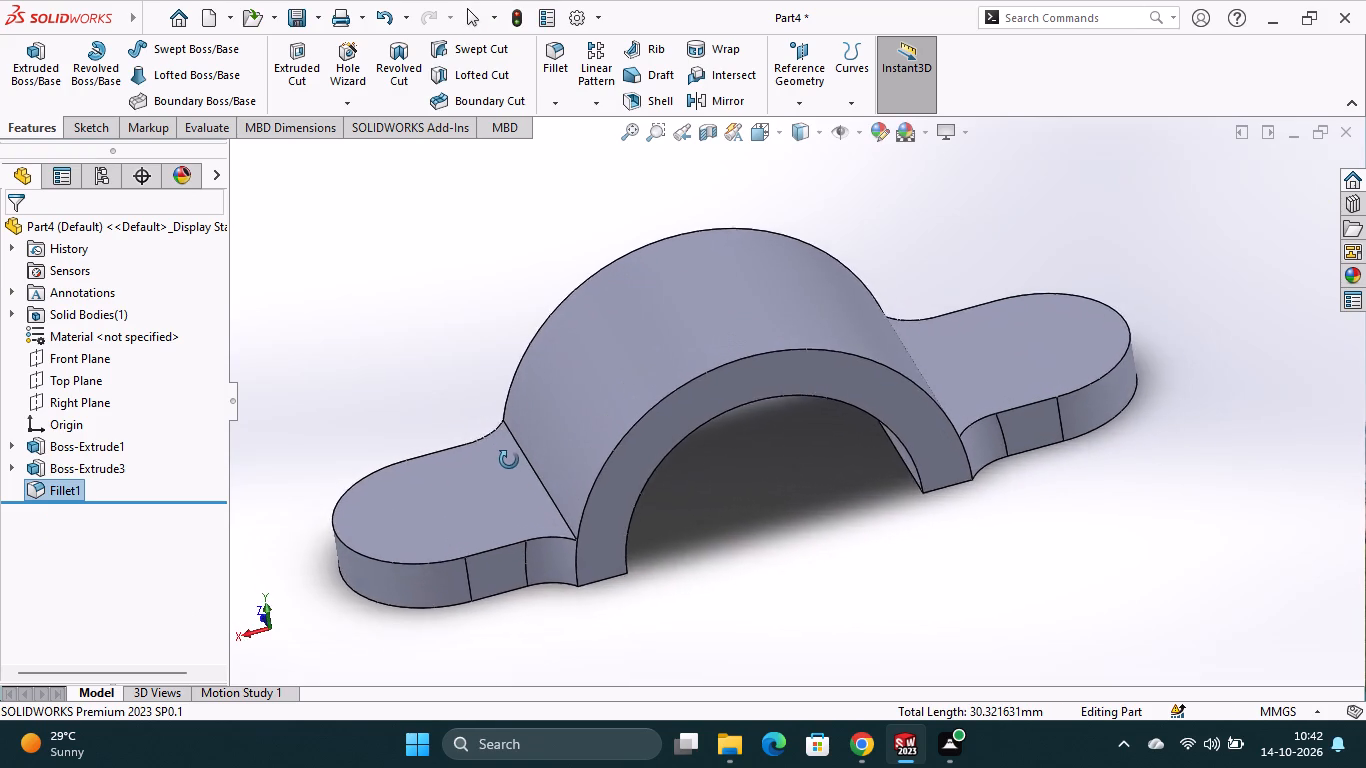
pyautogui.moveTo(509, 460); pyautogui.dragTo(528, 484, button='middle')
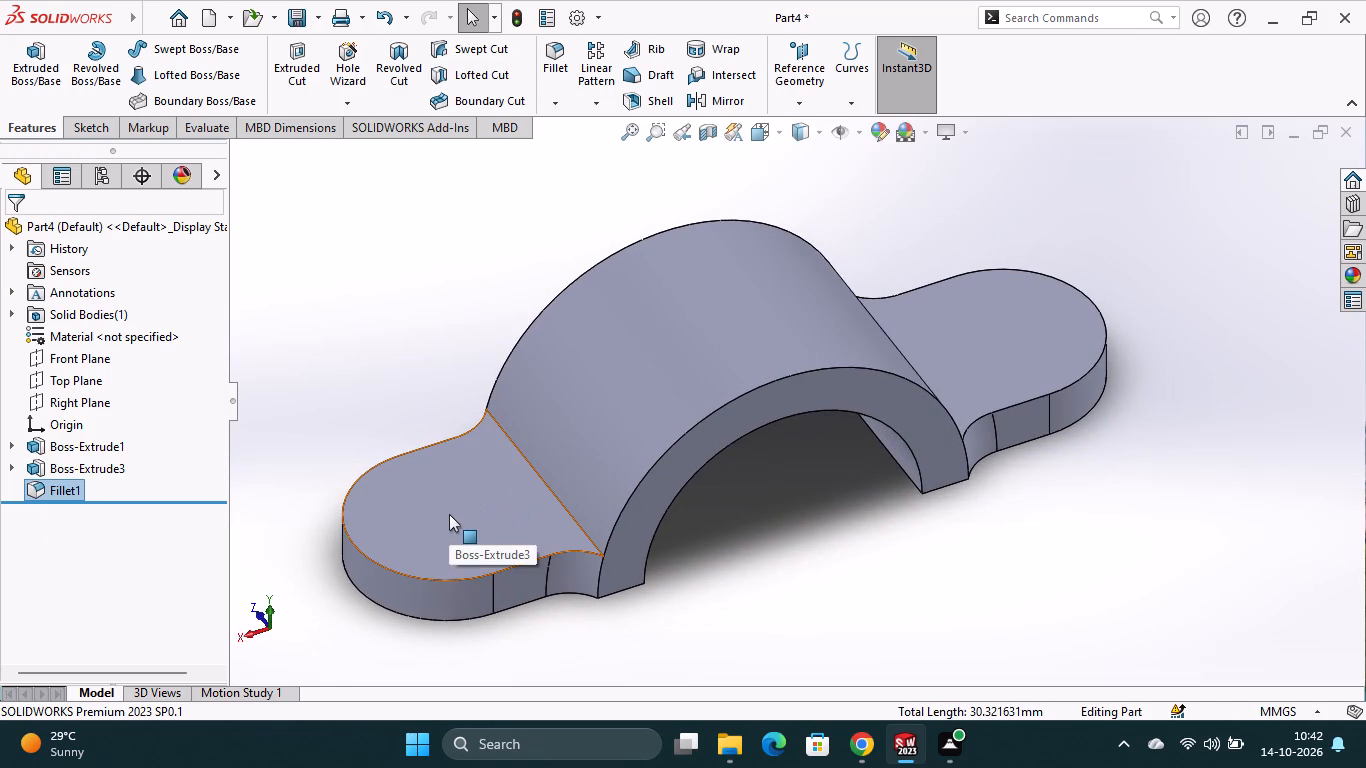
pyautogui.click(444, 515)
pyautogui.click(527, 460)
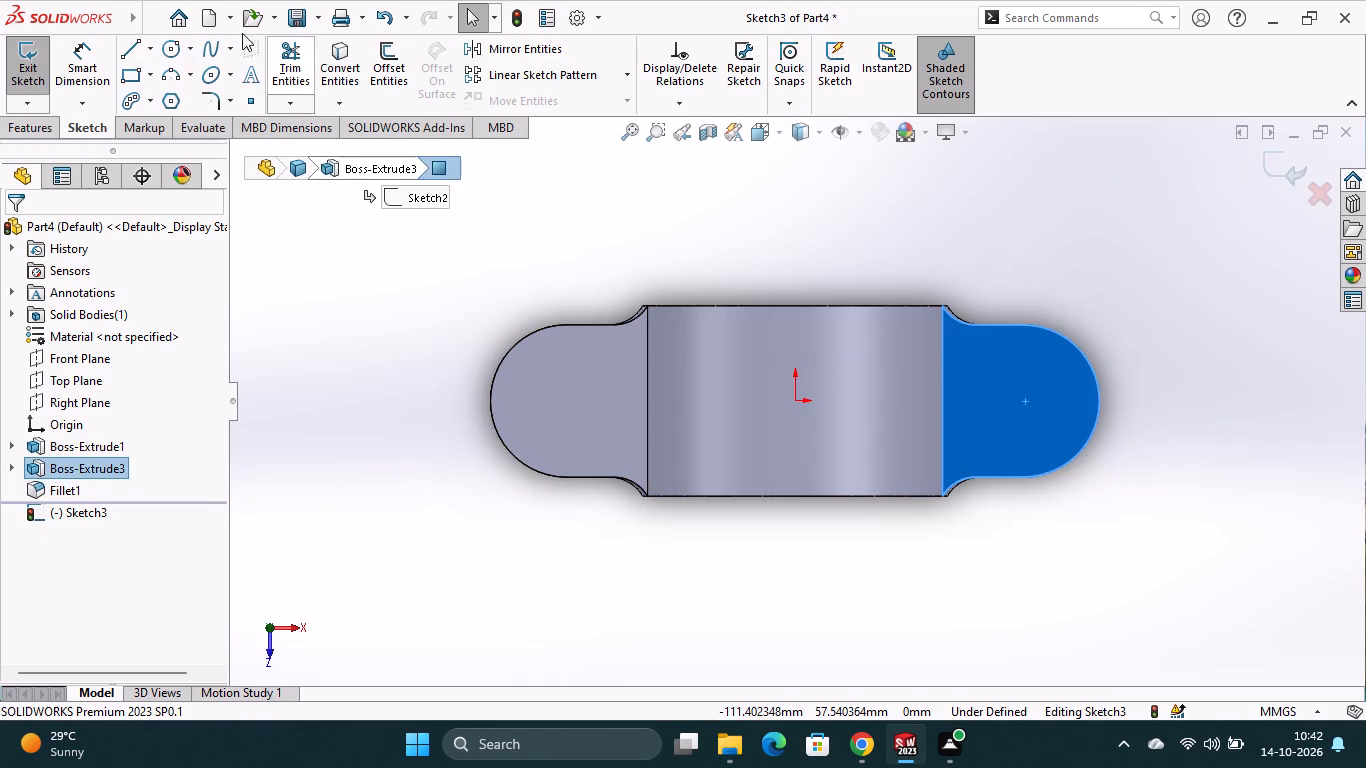
# Draw a circle about 21 mm in diameter on the positive X lug and one about 18 mm on the other, each centred on the rounded end.
pyautogui.click(171, 50)
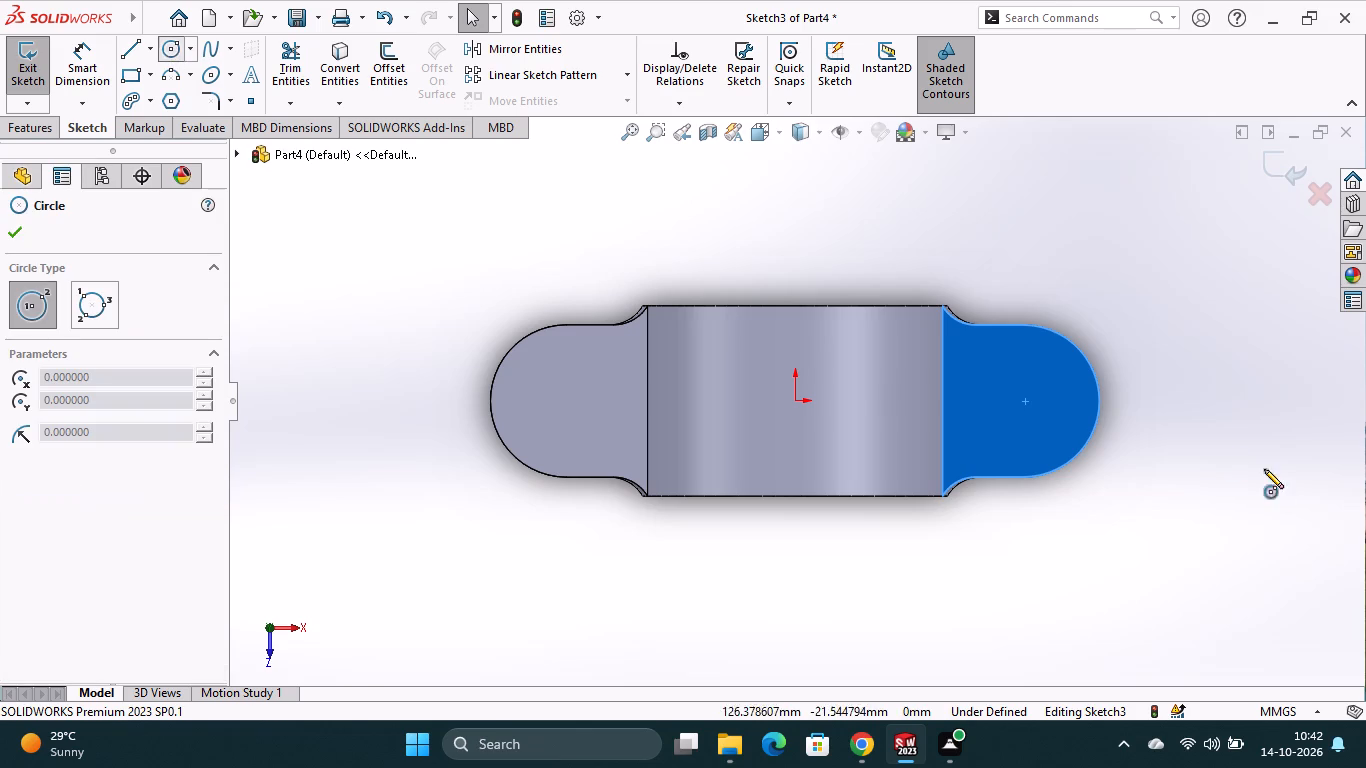
pyautogui.click(1024, 400)
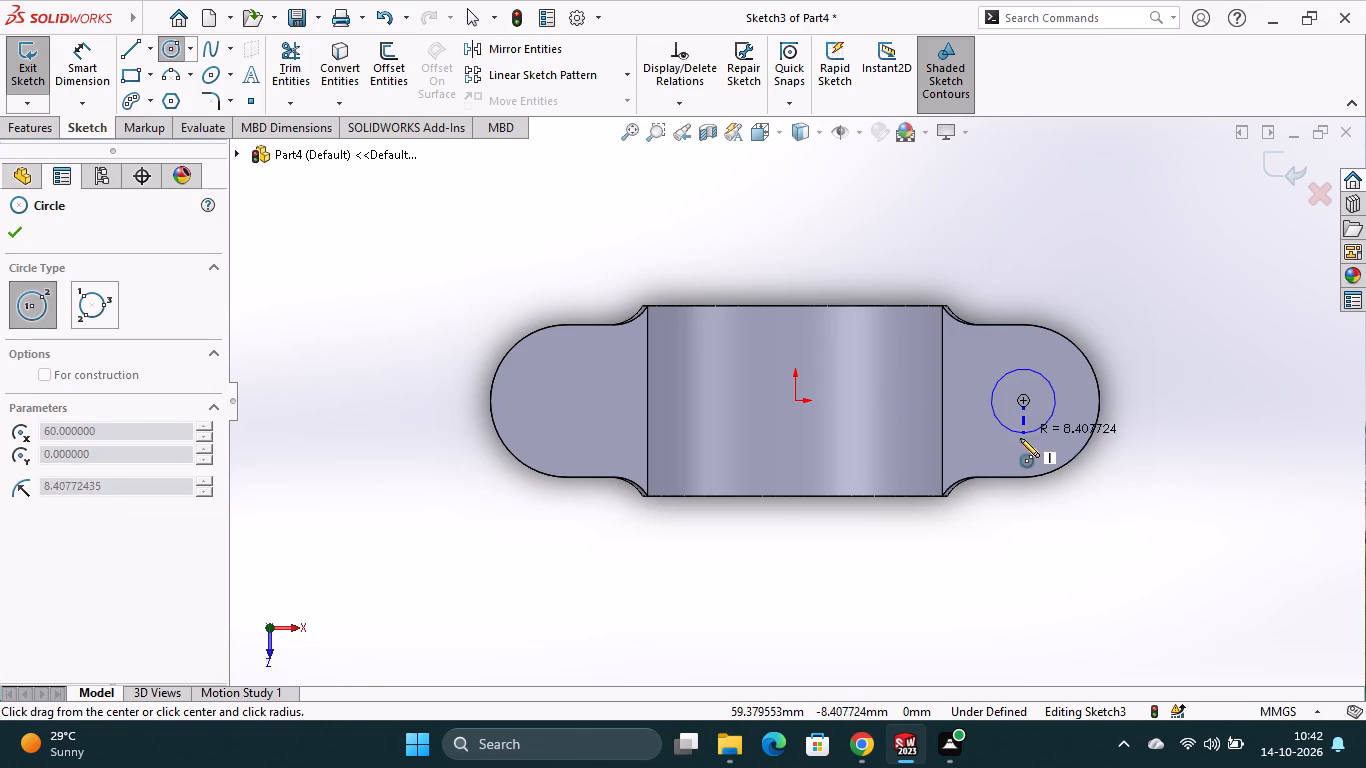
pyautogui.click(1019, 441)
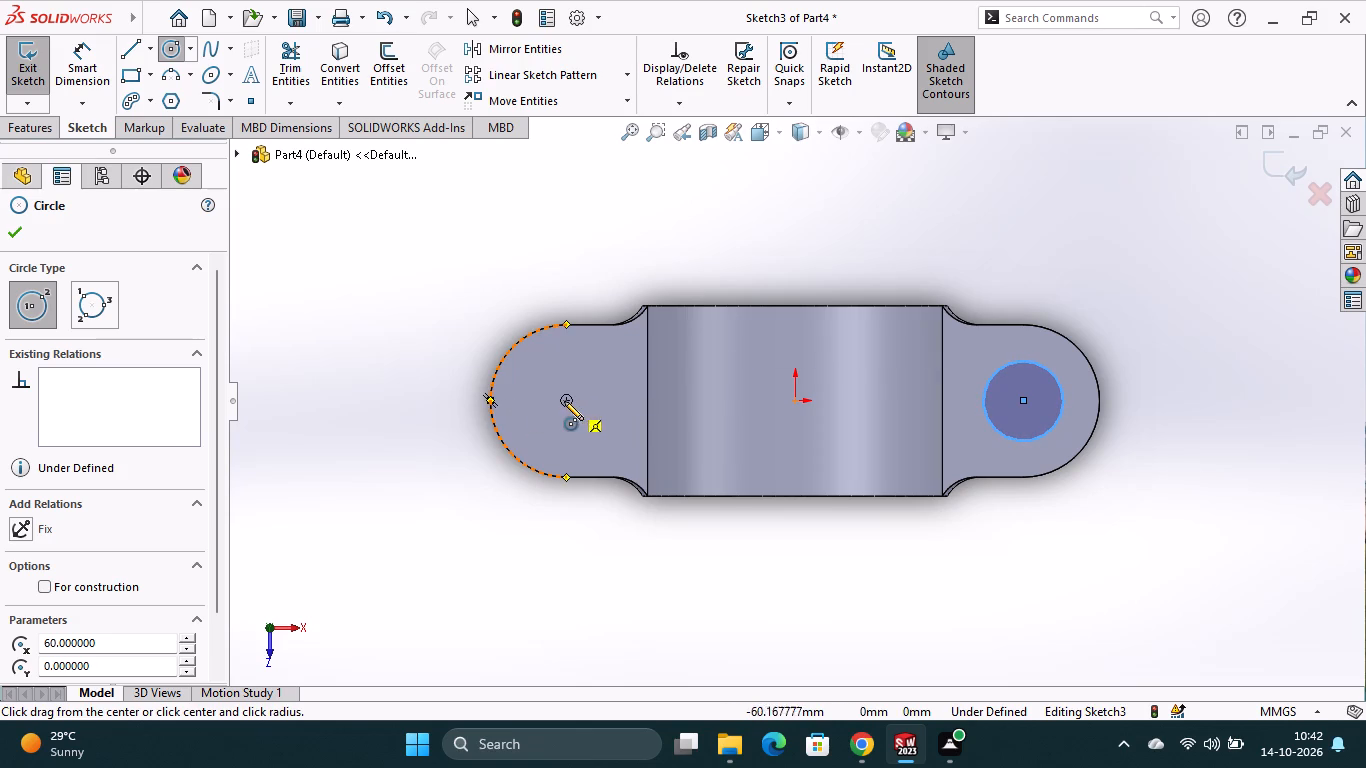
pyautogui.click(564, 400)
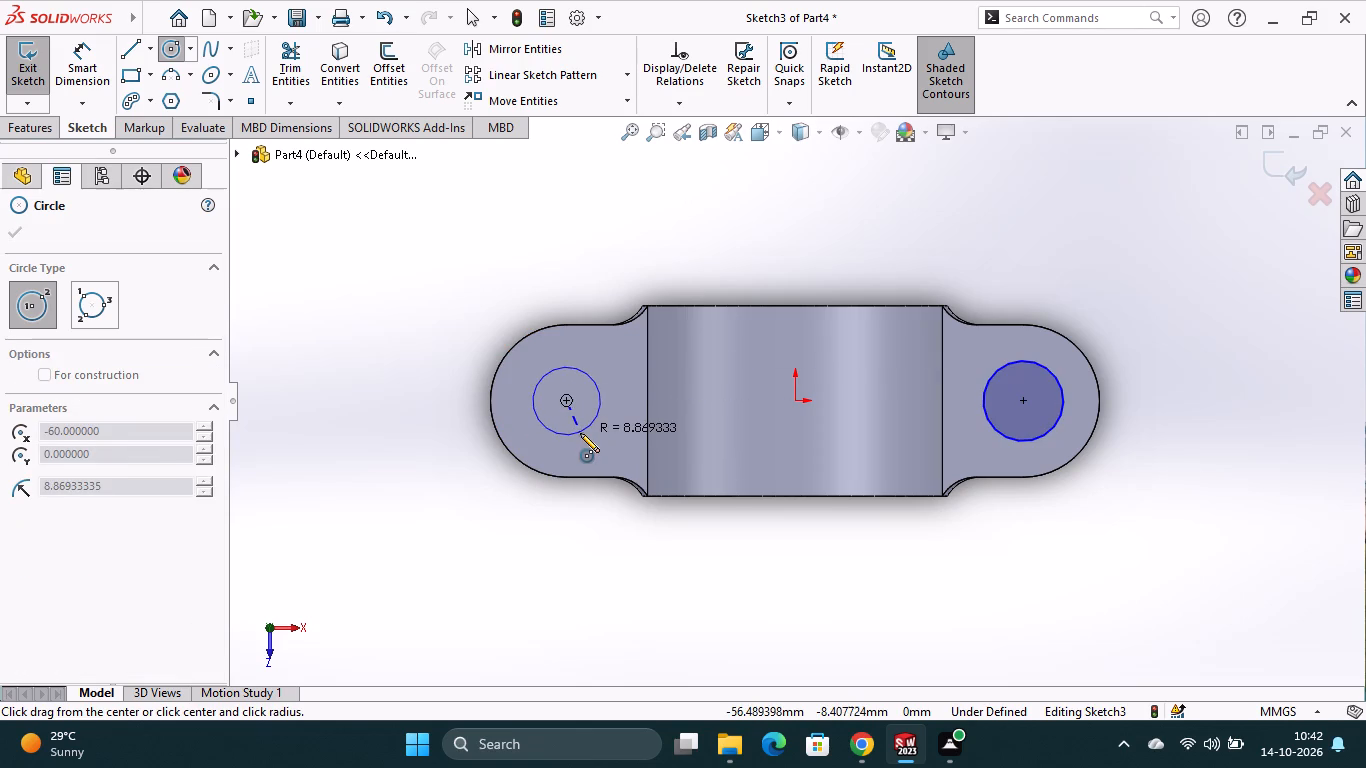
pyautogui.click(580, 433)
pyautogui.press('Escape')
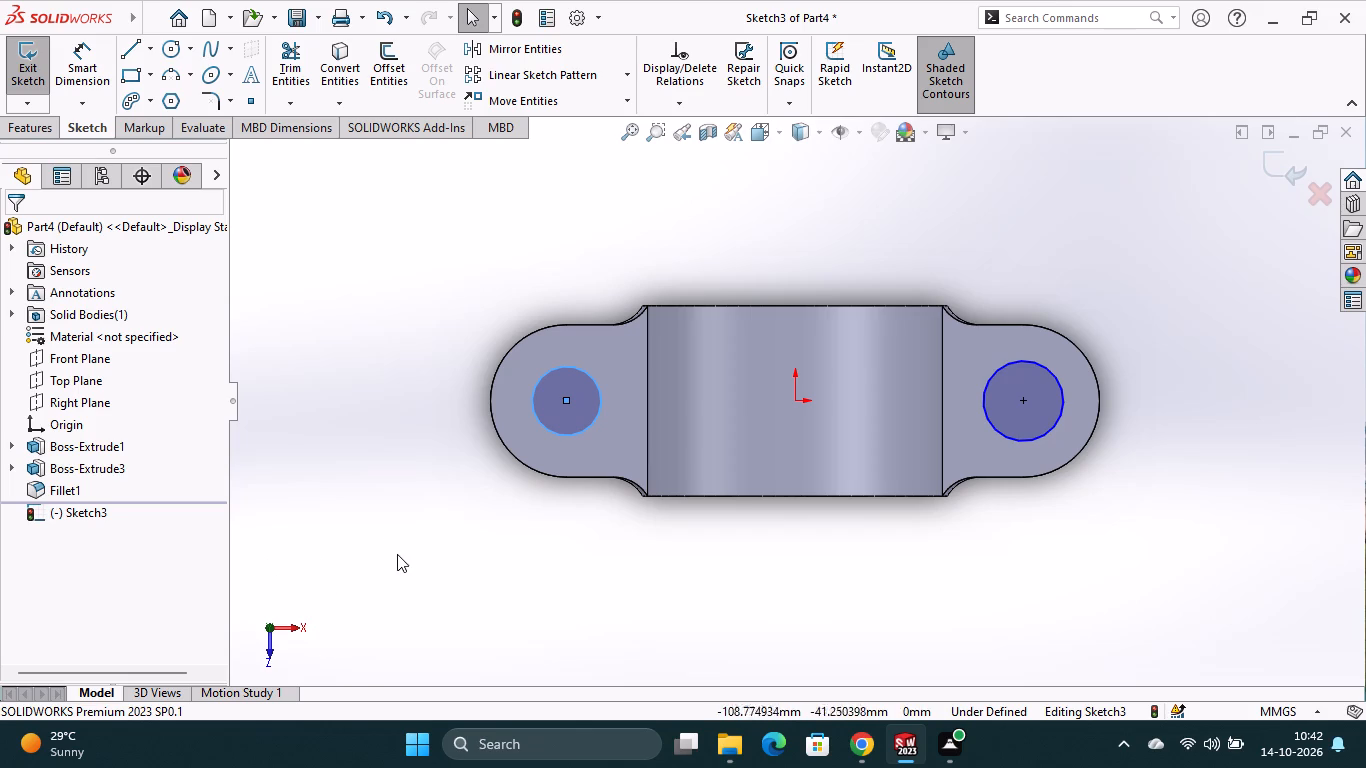
# Add an Equal relation between the two lug circles.
pyautogui.keyDown('ctrl'); pyautogui.click(571, 433); pyautogui.keyUp('ctrl')
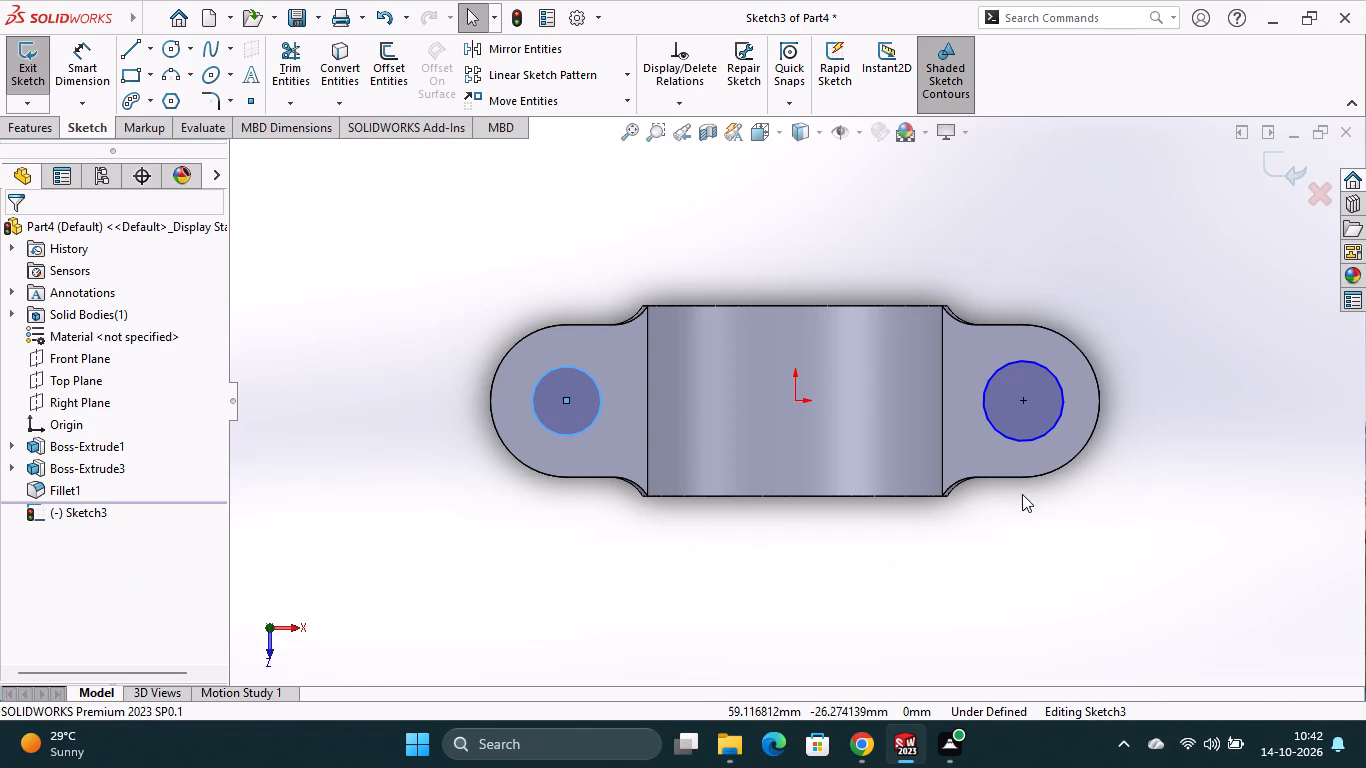
pyautogui.keyDown('ctrl'); pyautogui.click(1025, 441); pyautogui.keyUp('ctrl')
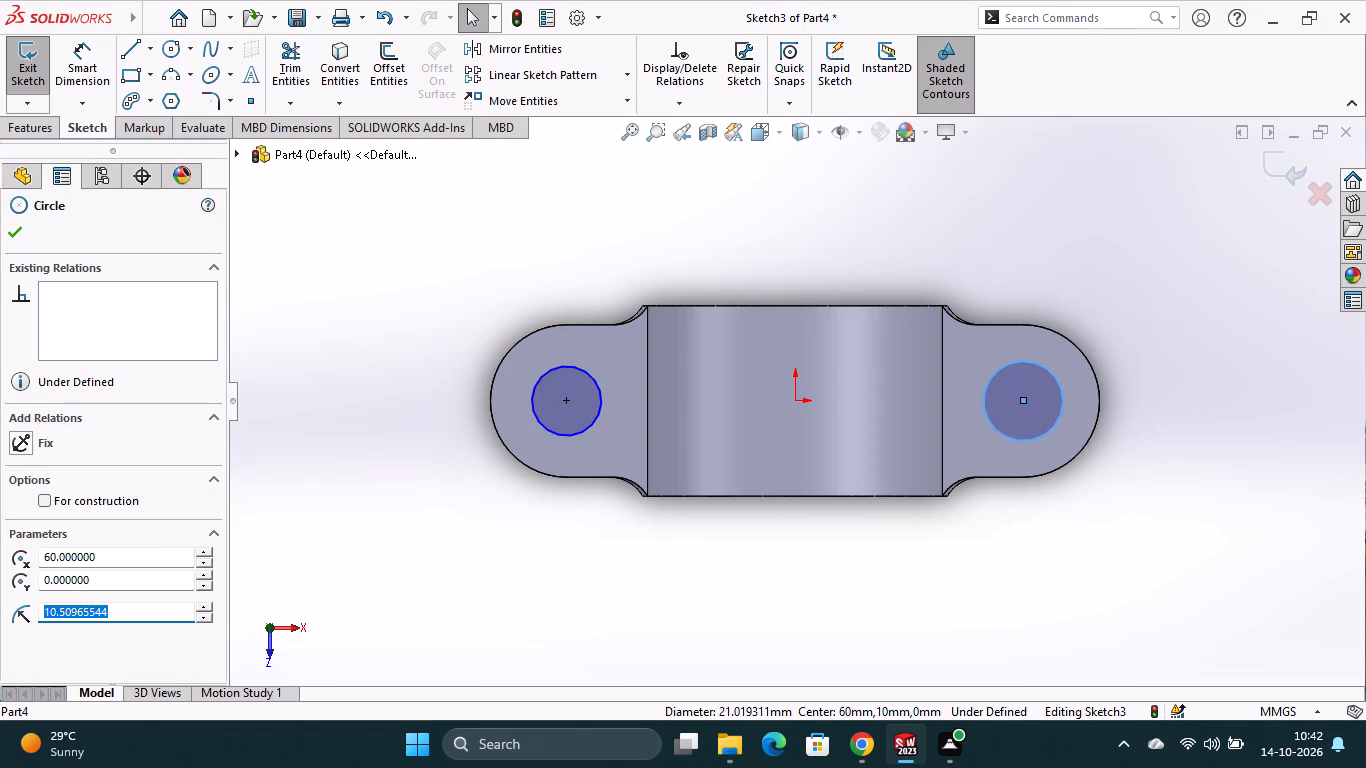
pyautogui.keyDown('ctrl'); pyautogui.click(581, 430); pyautogui.keyUp('ctrl')
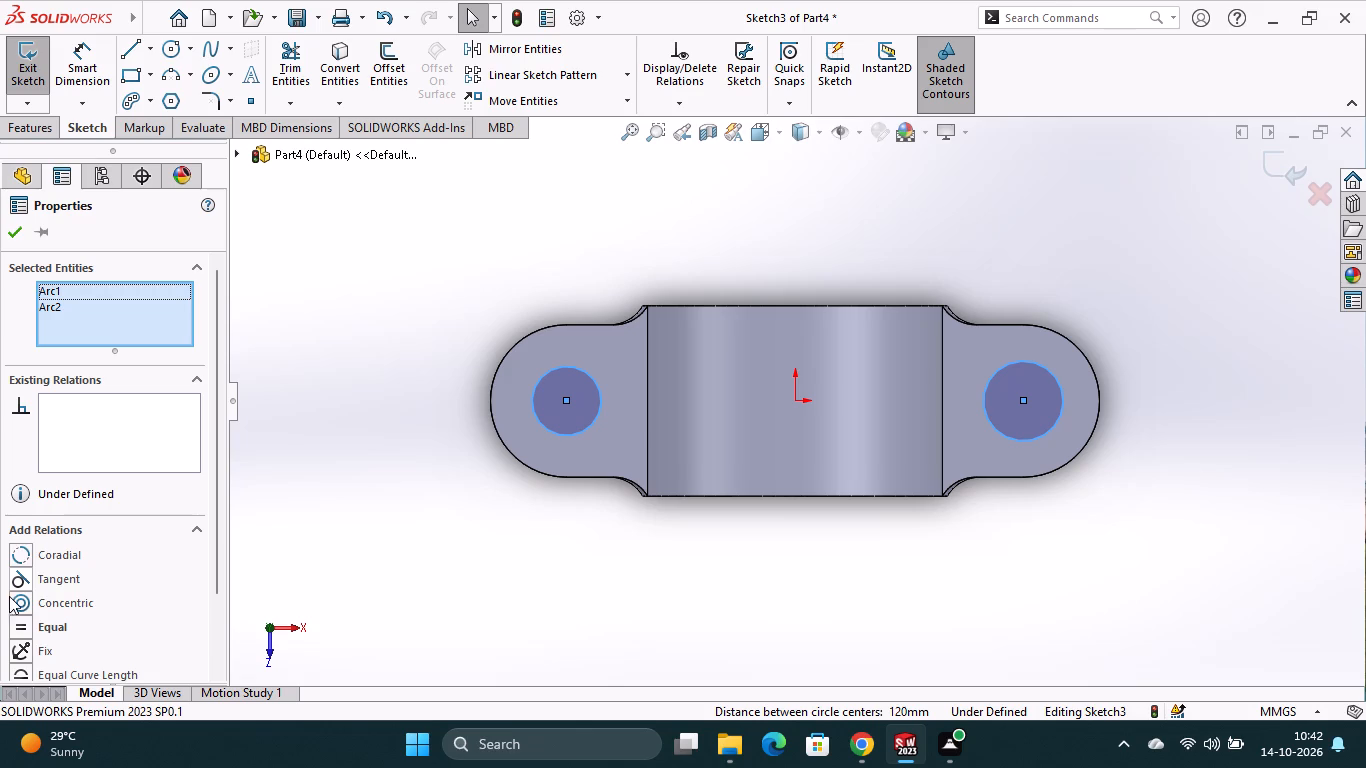
pyautogui.click(24, 626)
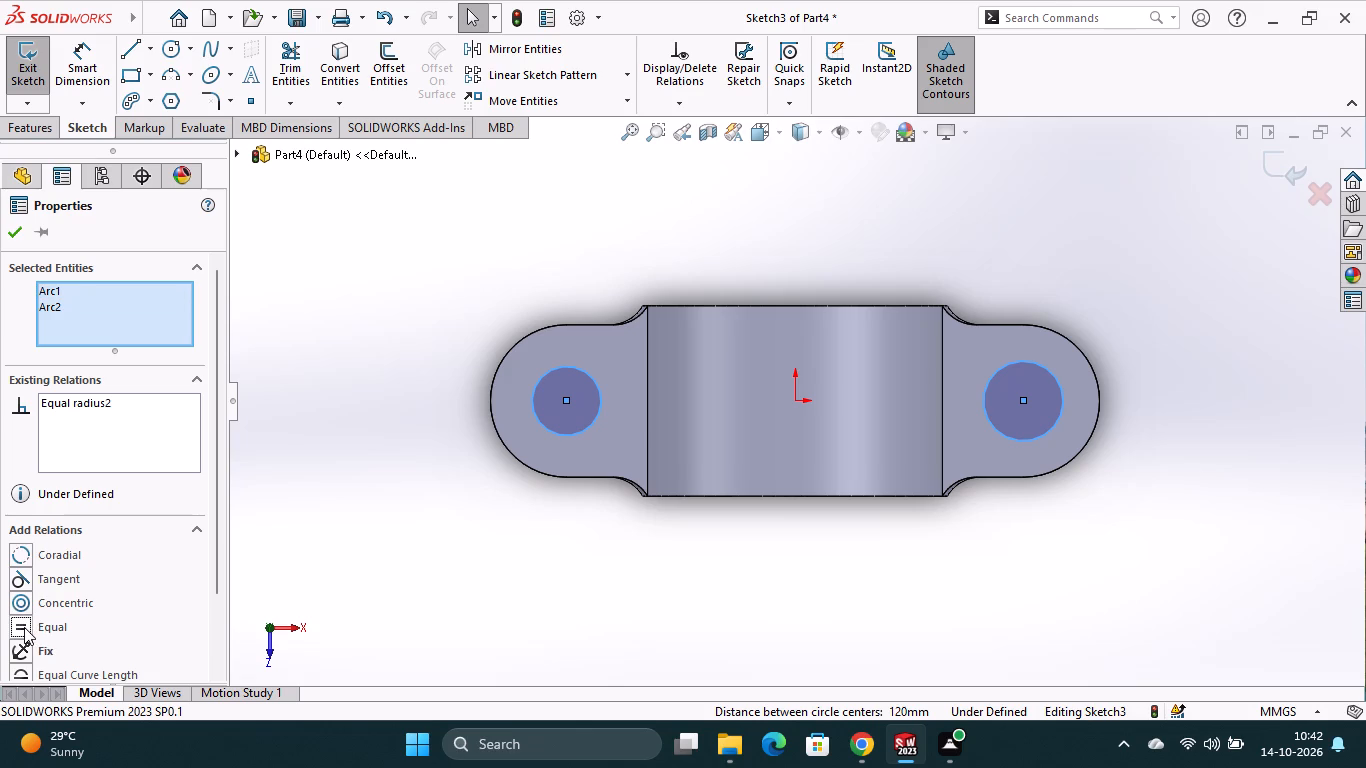
# Dimension the circle on the negative X lug with a 16 mm diameter.
pyautogui.click(81, 64)
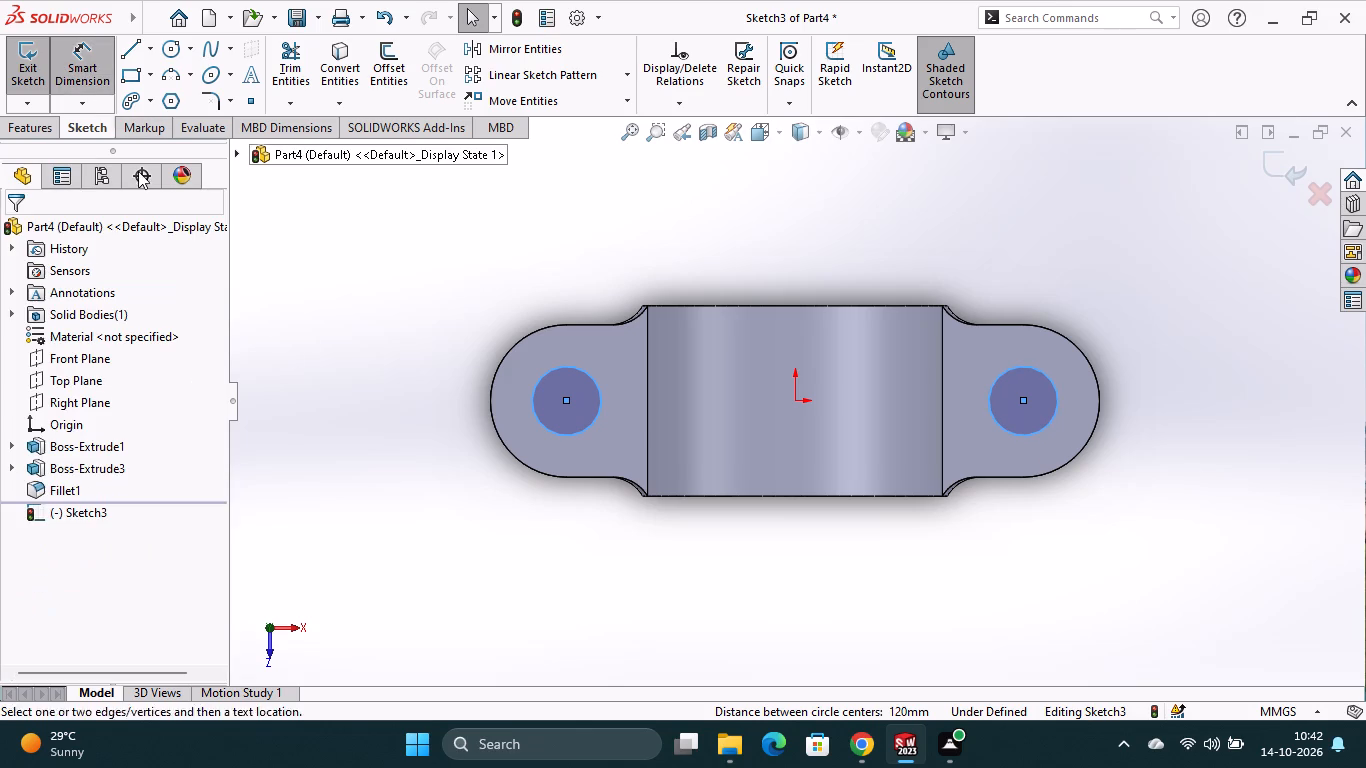
pyautogui.click(564, 433)
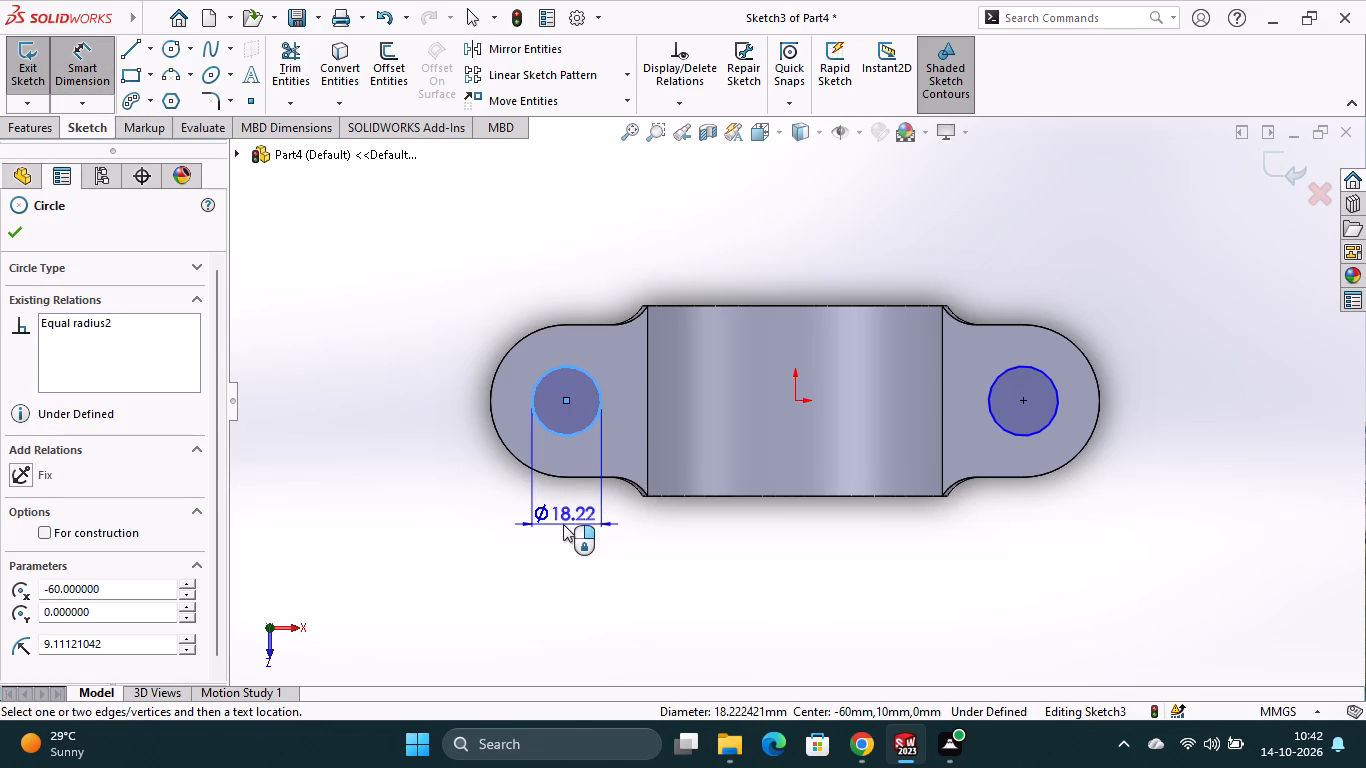
pyautogui.click(563, 524)
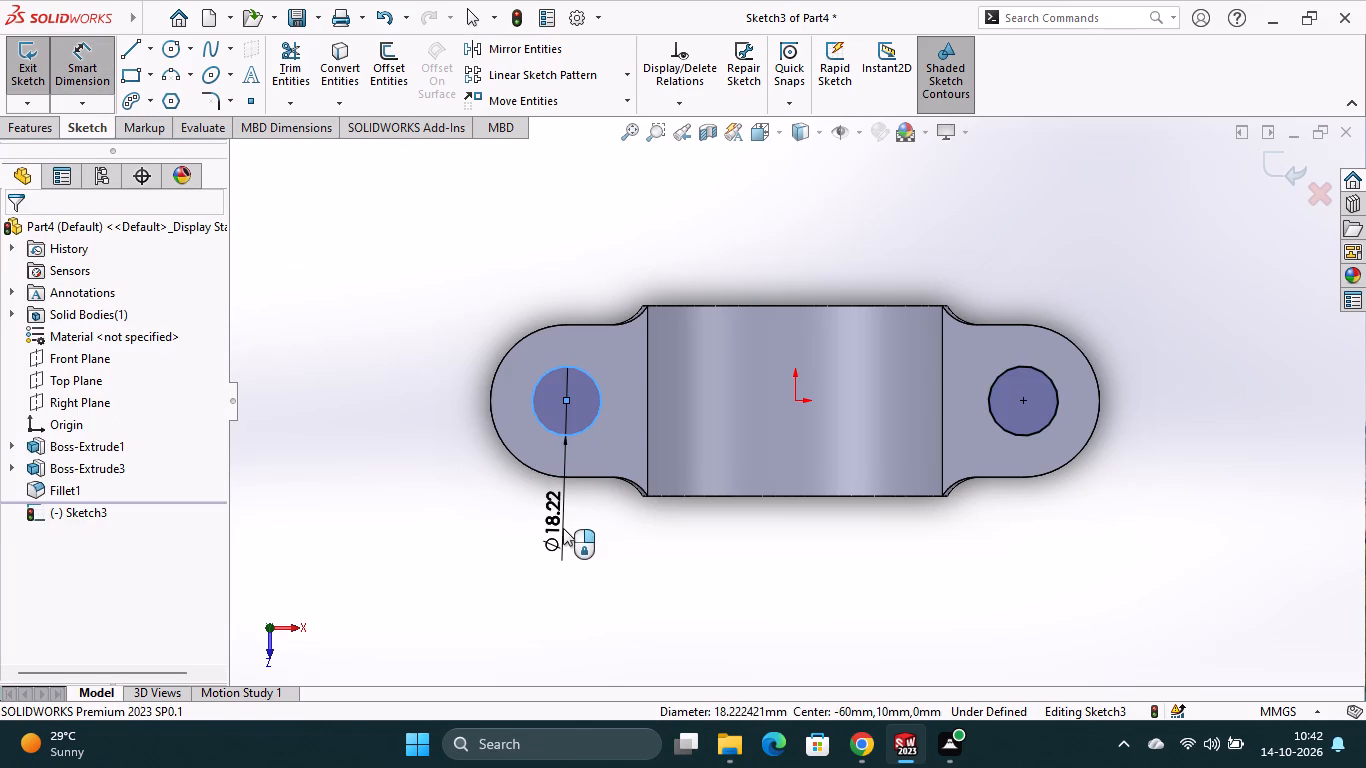
pyautogui.press('1')
pyautogui.press('6')
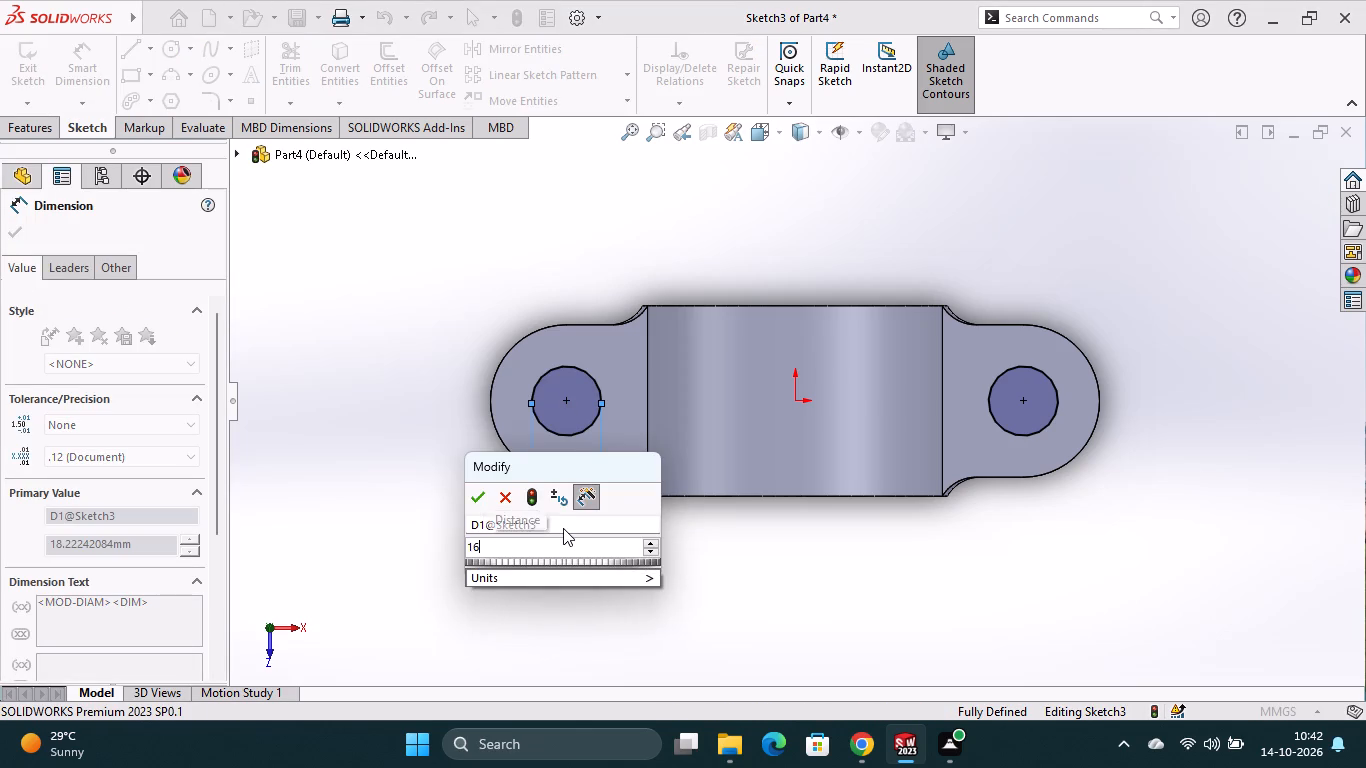
pyautogui.press('Return')
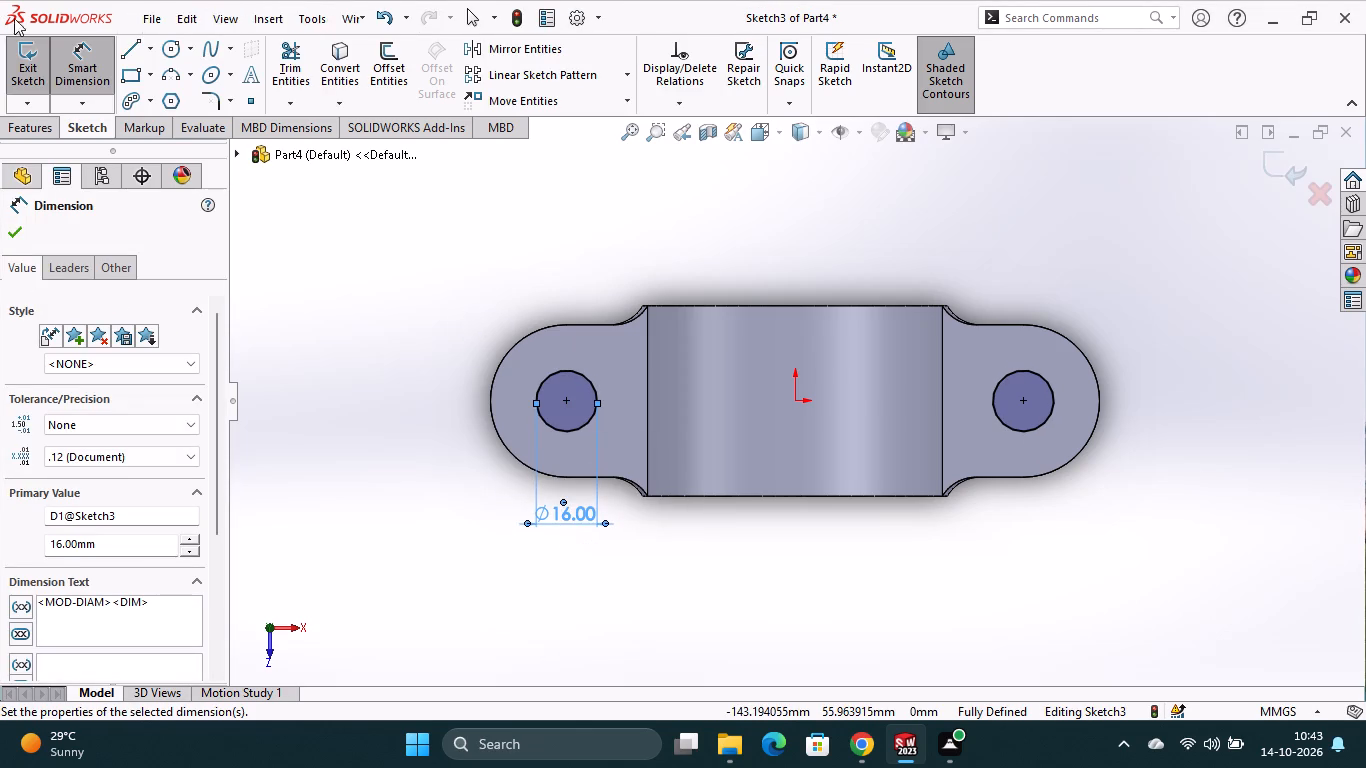
# Cut-extrude both lug circles Blind to a depth of 10 mm, down from the lugs' top faces.
pyautogui.click(24, 123)
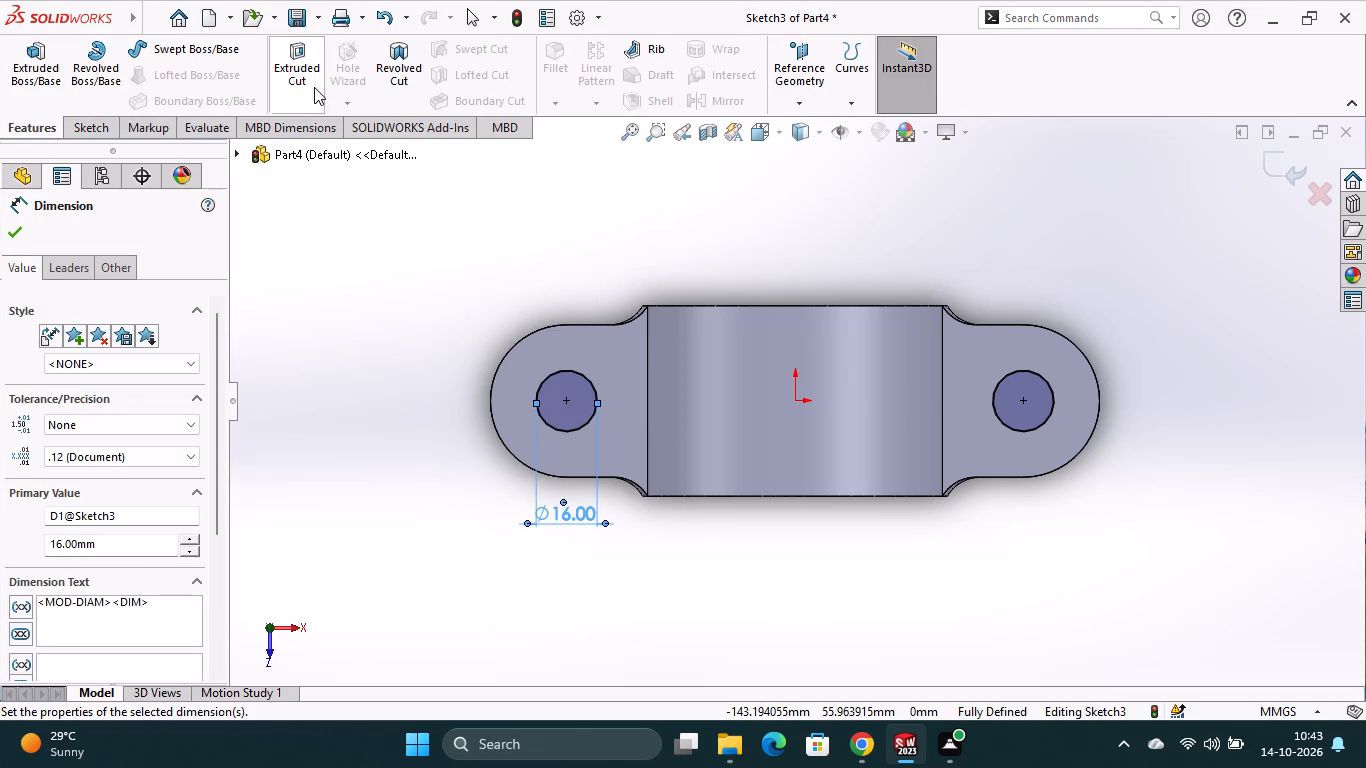
pyautogui.click(314, 87)
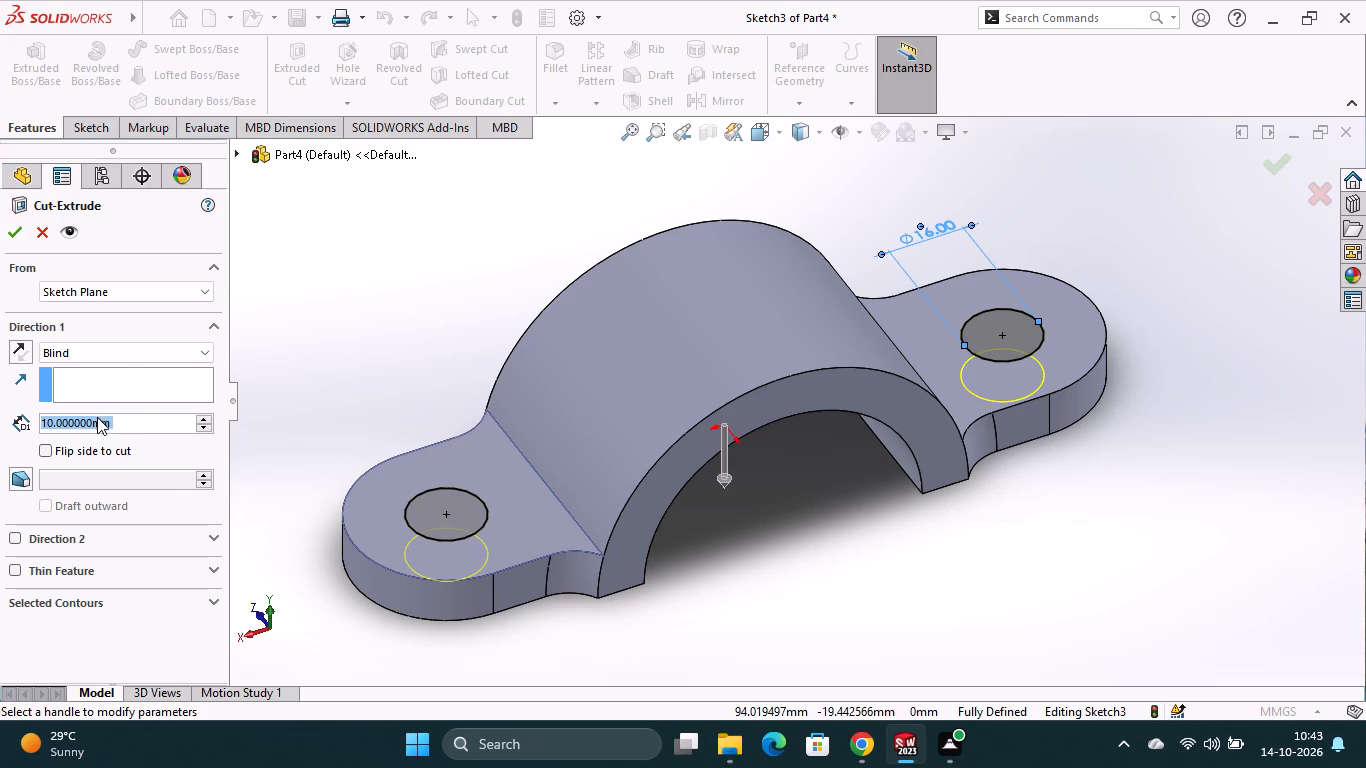
pyautogui.click(16, 234)
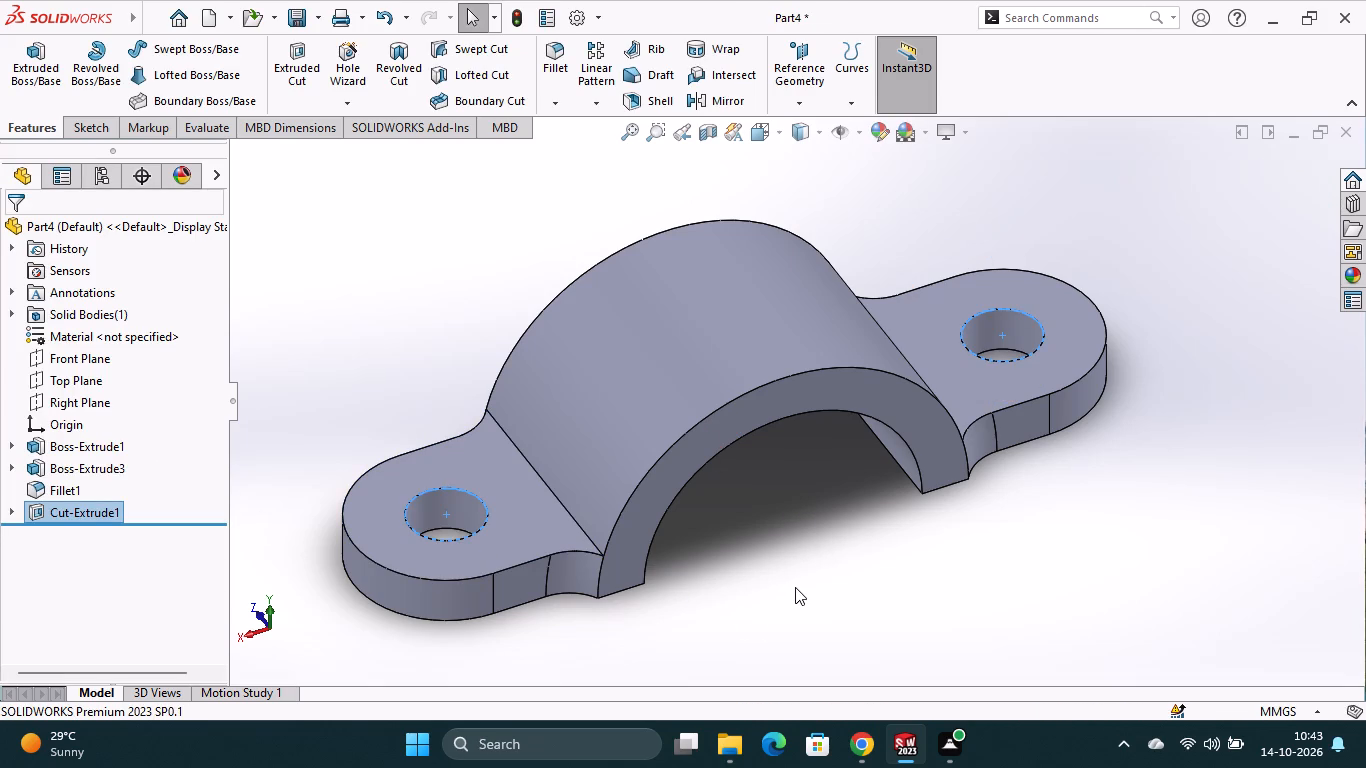
# Open a new sketch on the Front Plane.
pyautogui.moveTo(819, 591); pyautogui.dragTo(819, 590, button='middle')
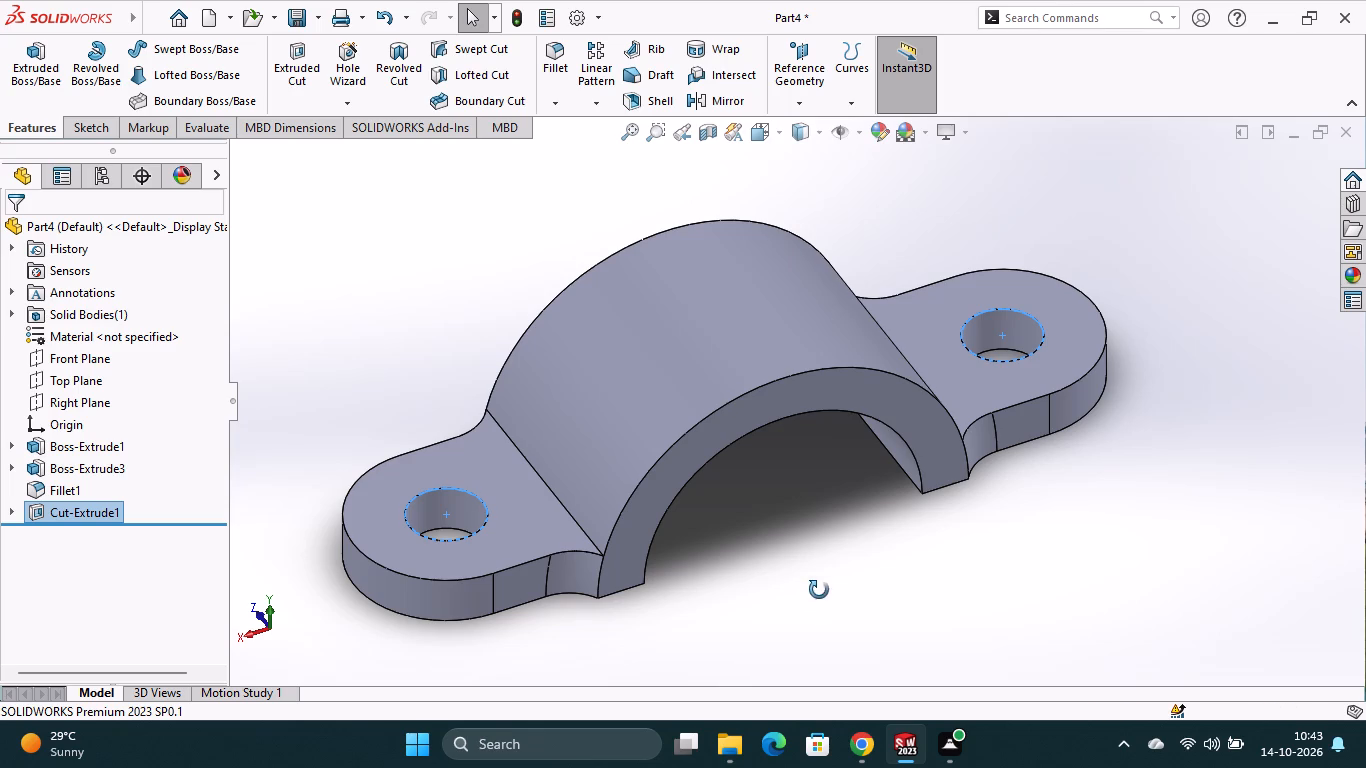
pyautogui.moveTo(819, 590); pyautogui.dragTo(811, 485, button='middle')
pyautogui.moveTo(811, 485); pyautogui.dragTo(787, 474, button='middle')
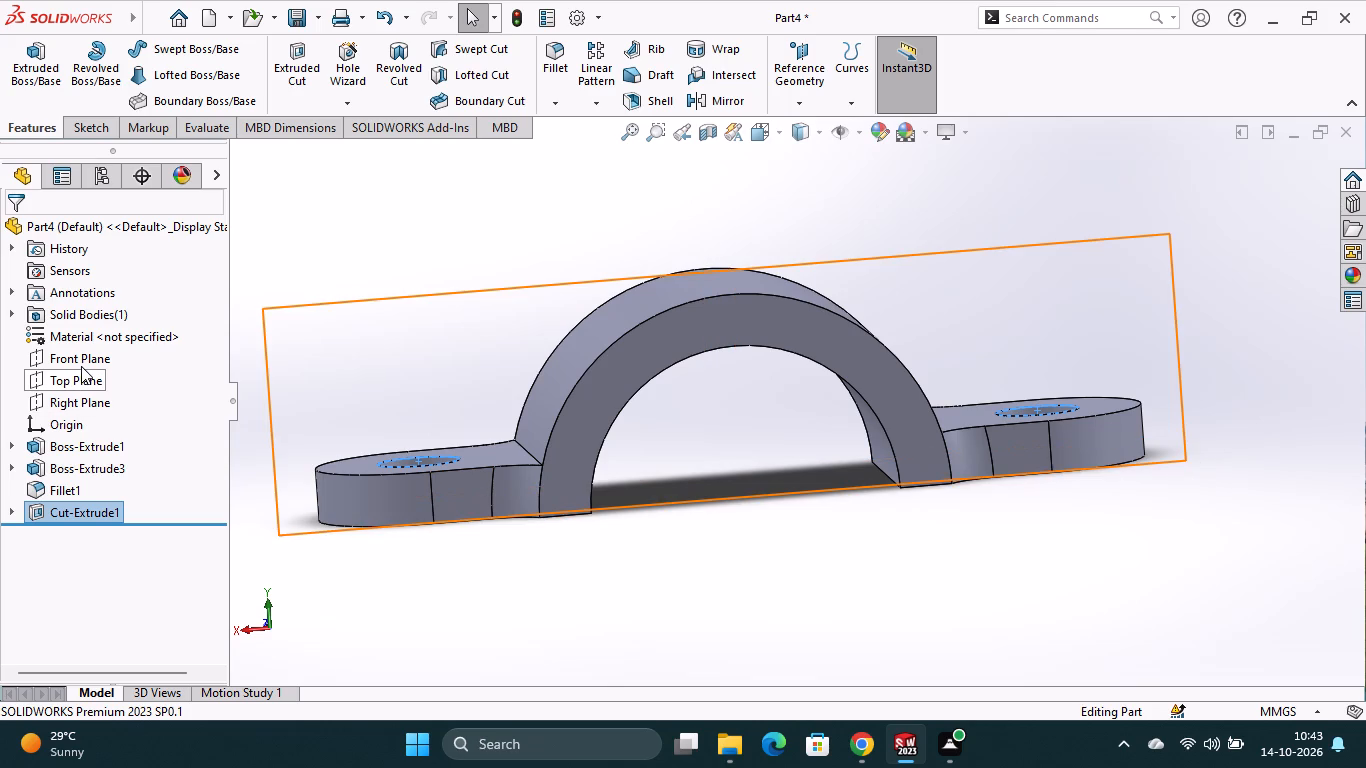
pyautogui.click(81, 366)
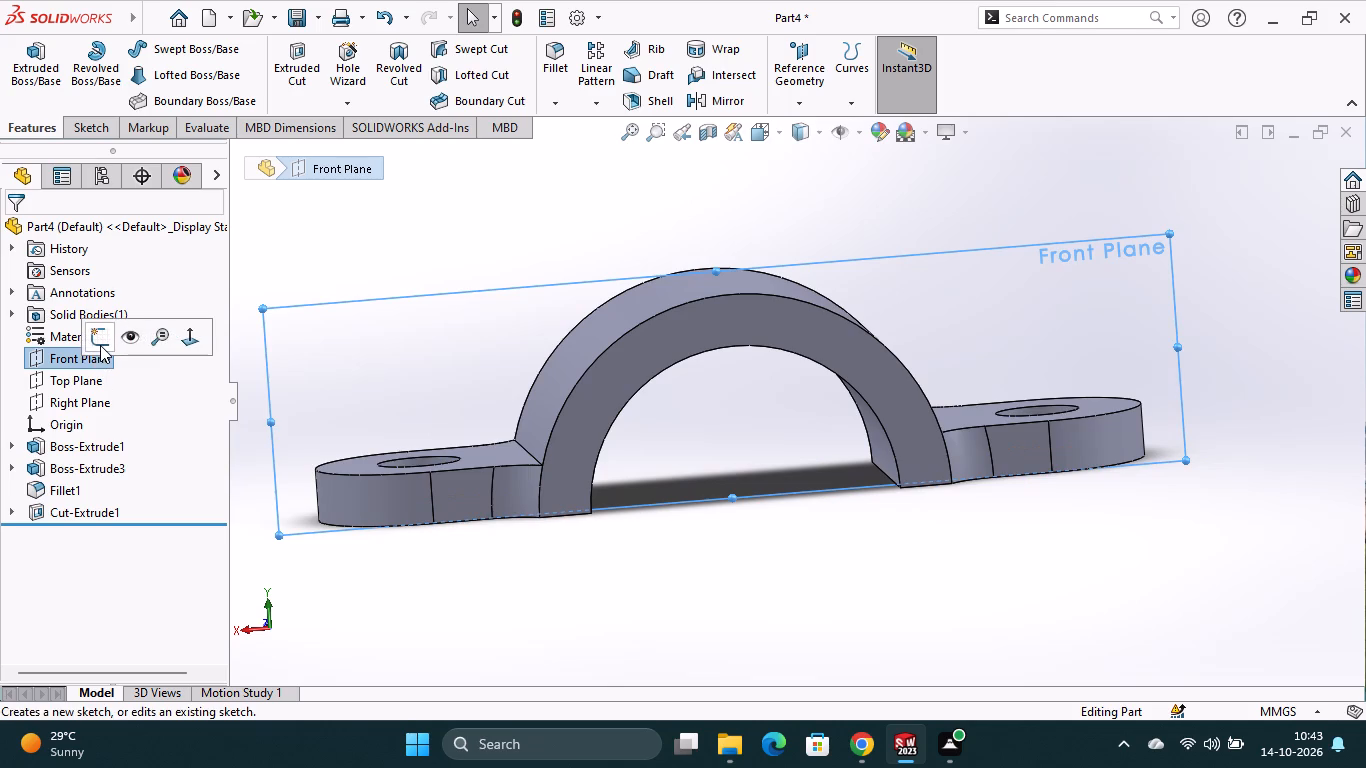
pyautogui.click(100, 345)
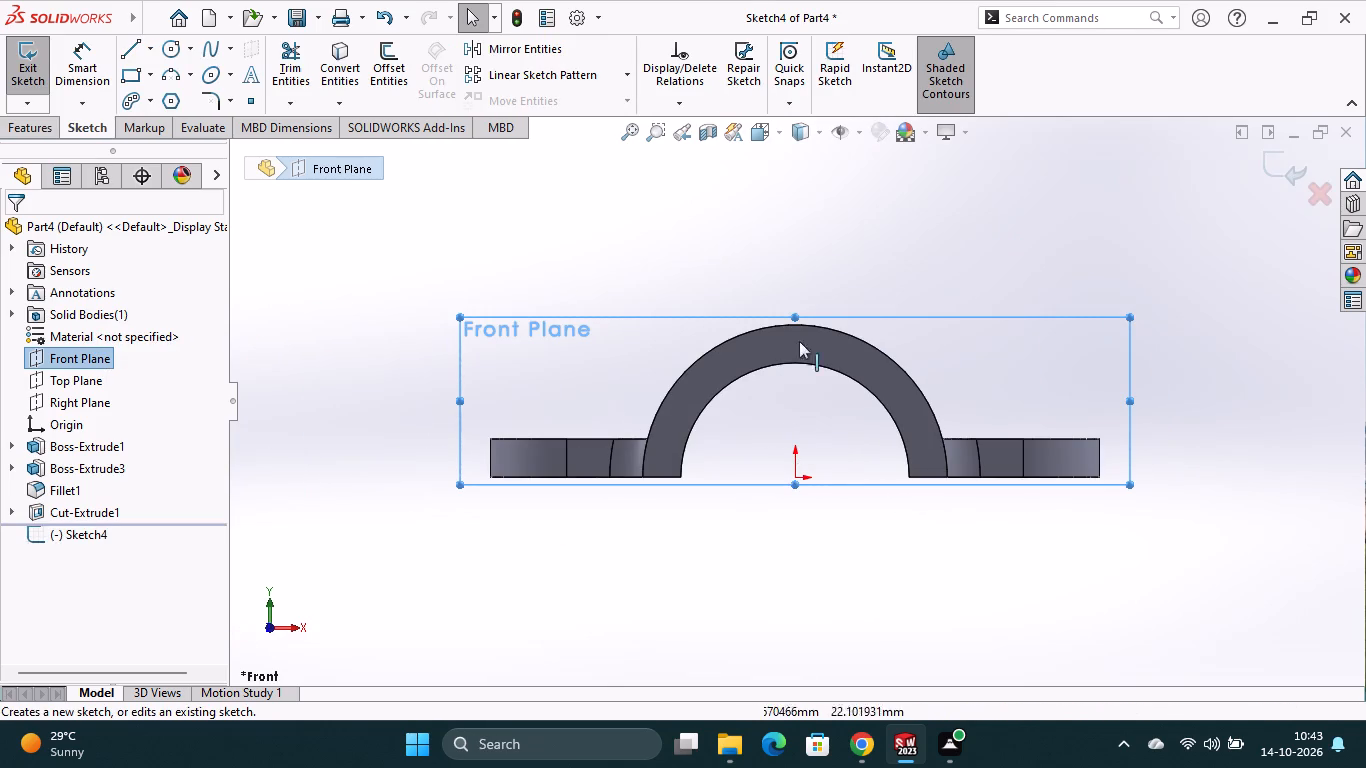
# Draw a vertical centerline about 120 mm long upward from the origin.
pyautogui.scroll(3, 799, 295)
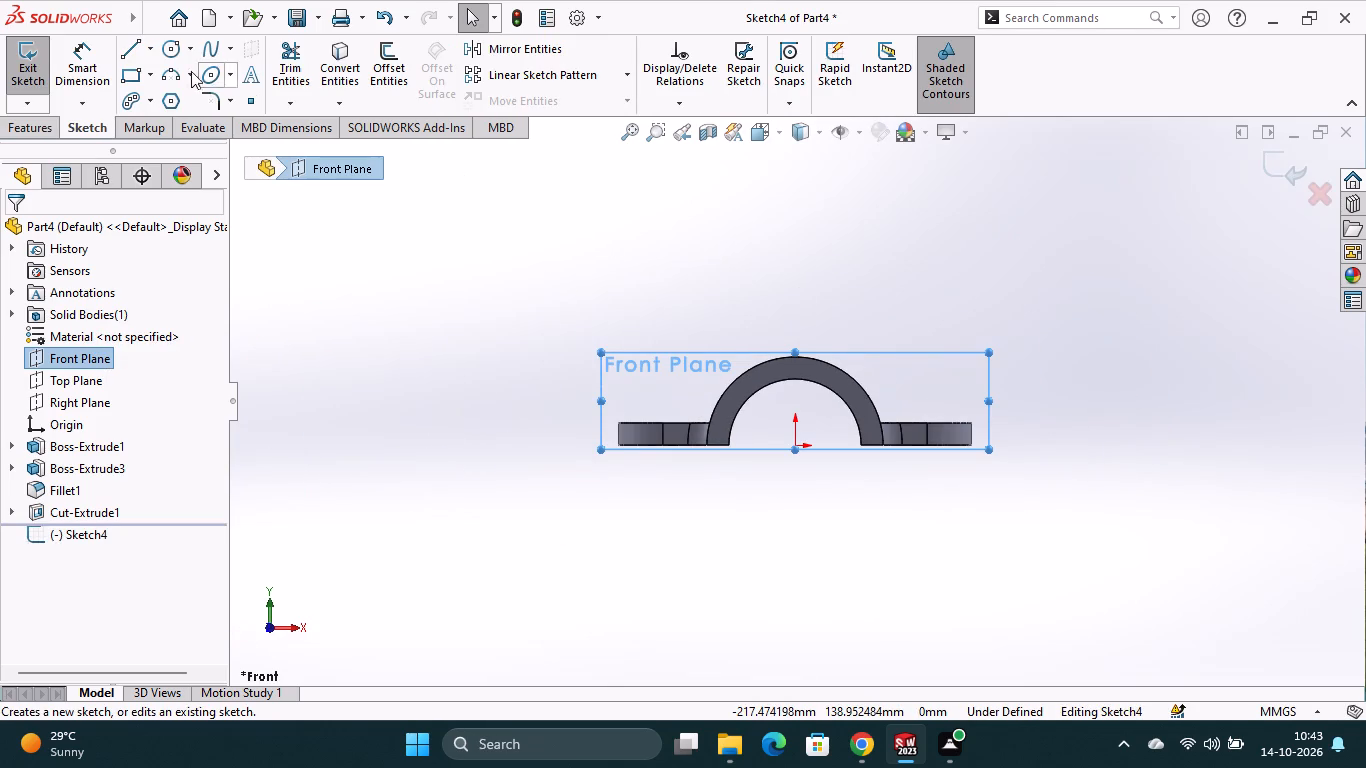
pyautogui.click(152, 52)
pyautogui.click(153, 101)
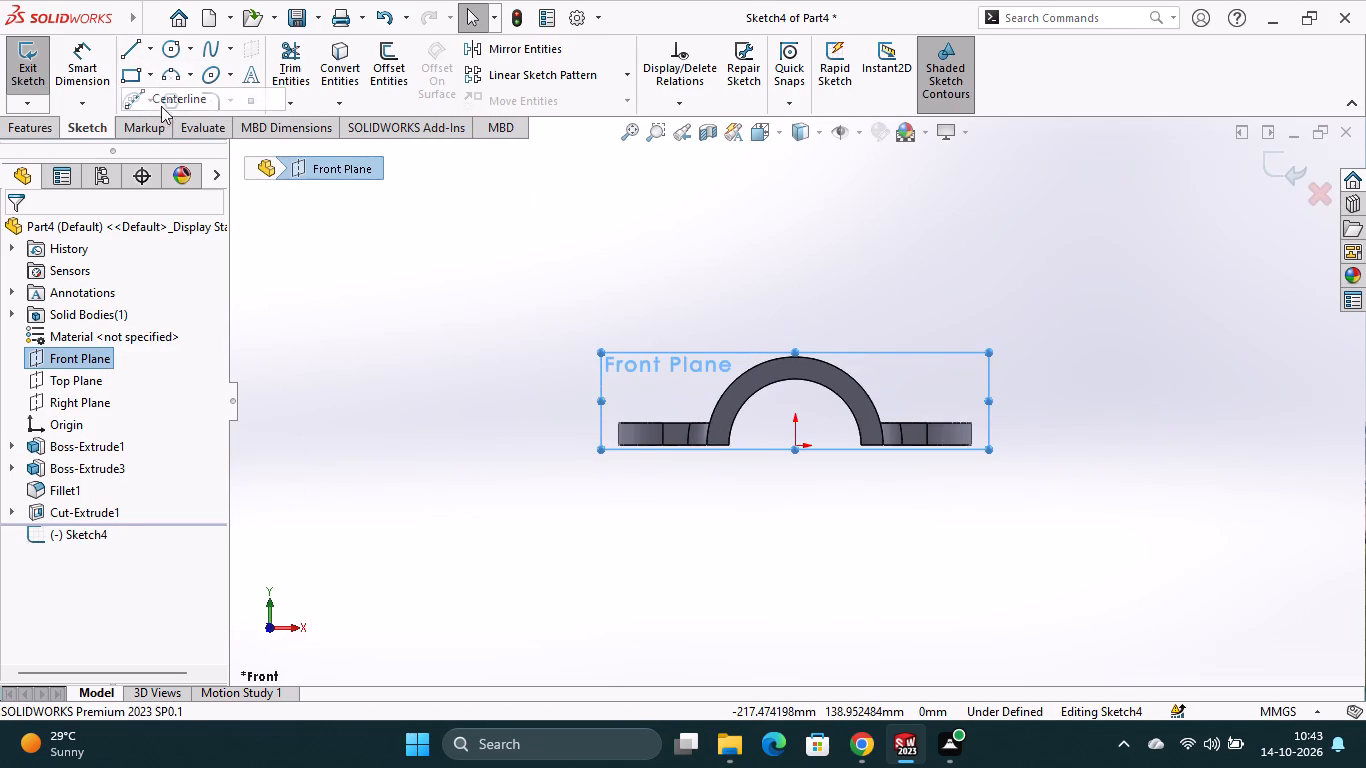
pyautogui.click(795, 443)
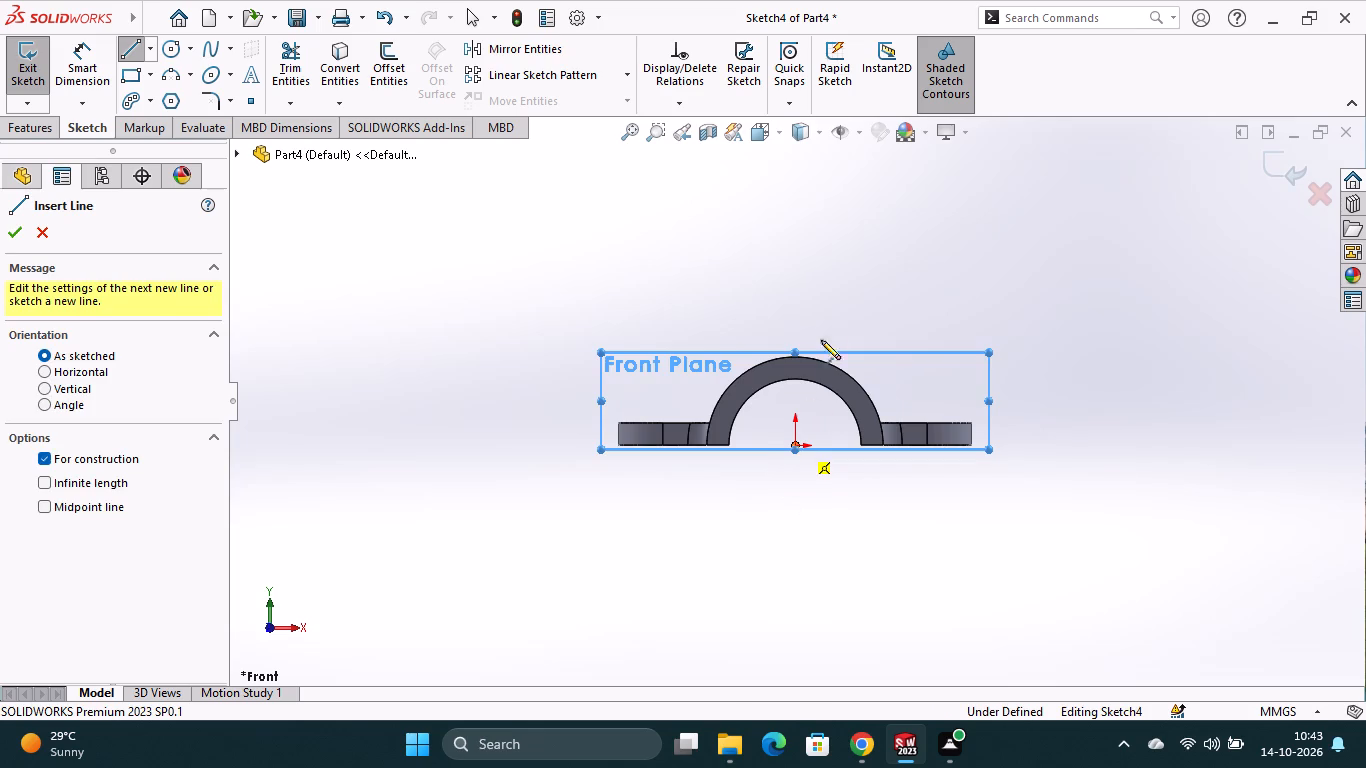
pyautogui.click(800, 173)
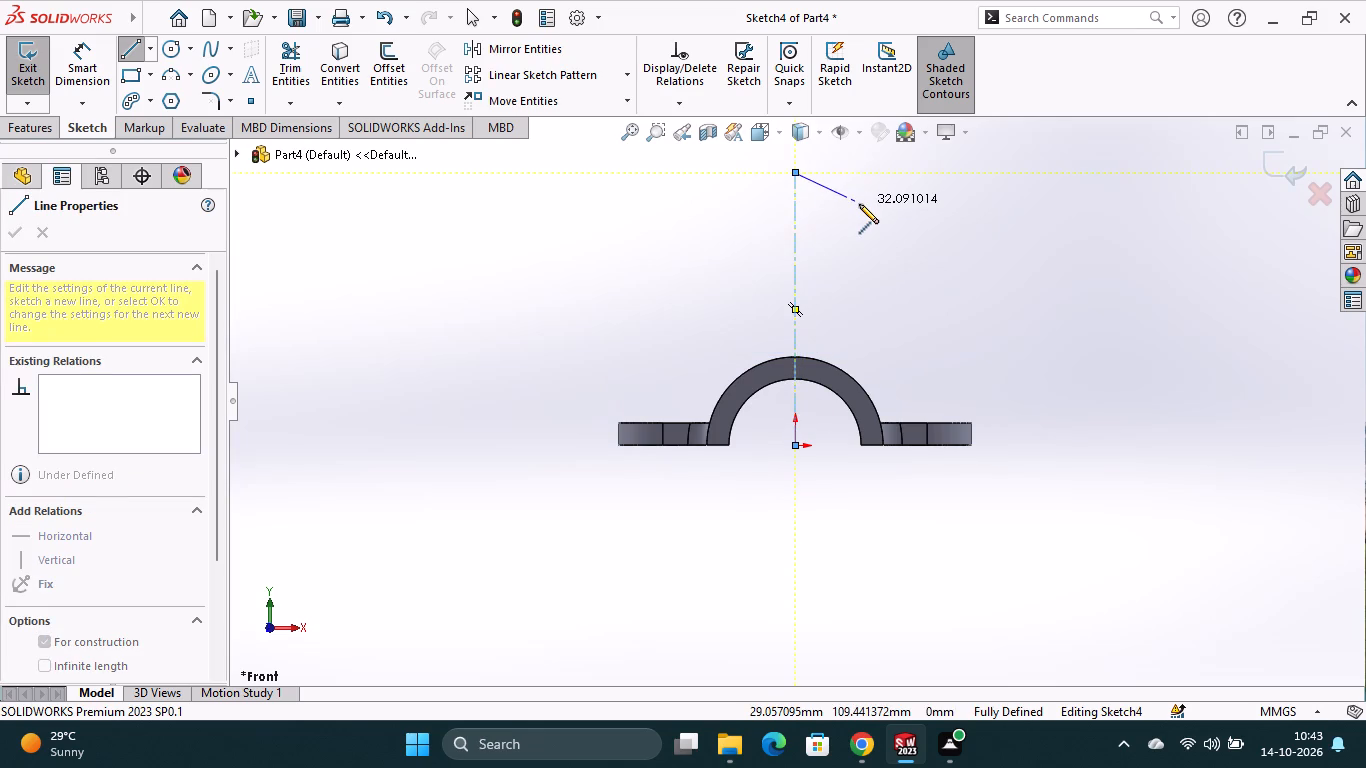
pyautogui.press('Escape')
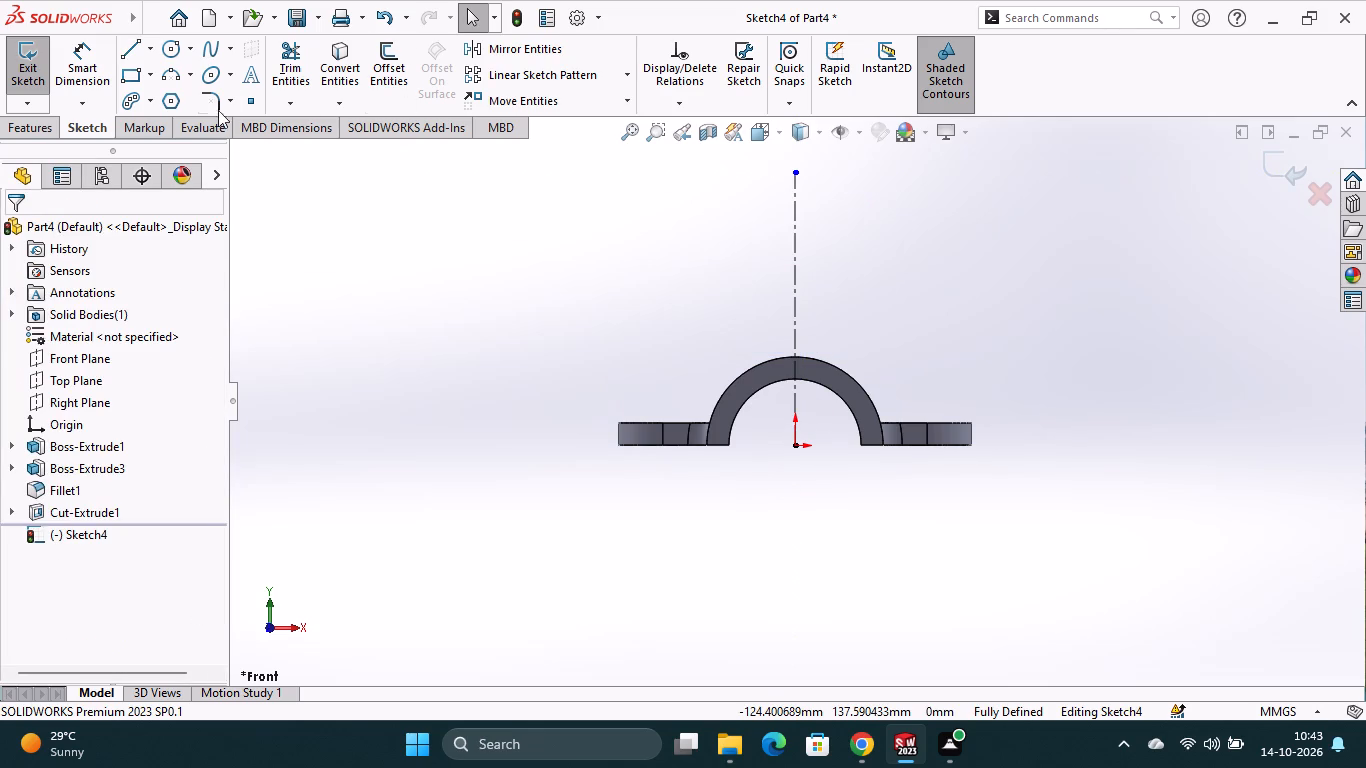
# Draw a horizontal line about 62 mm long across the centerline, about 89 mm above the origin.
pyautogui.click(152, 54)
pyautogui.click(163, 80)
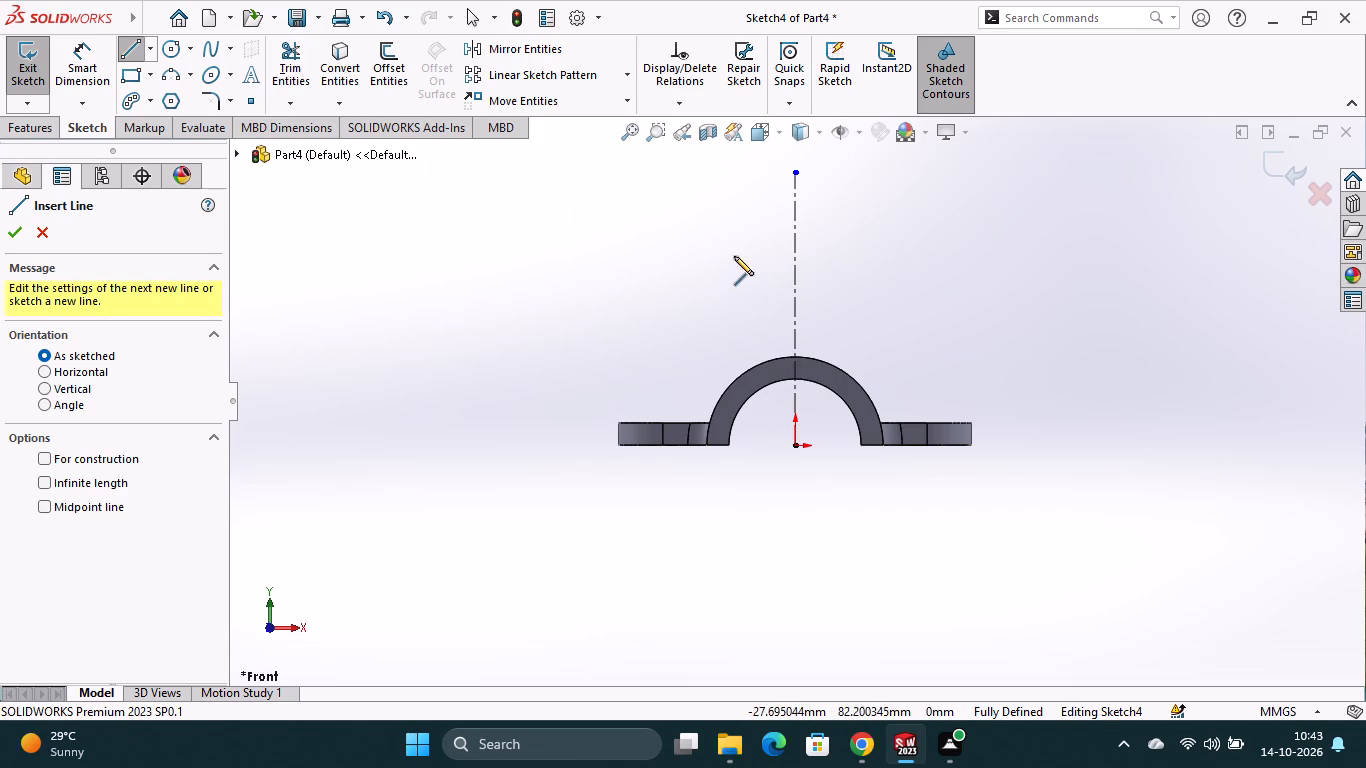
pyautogui.click(729, 249)
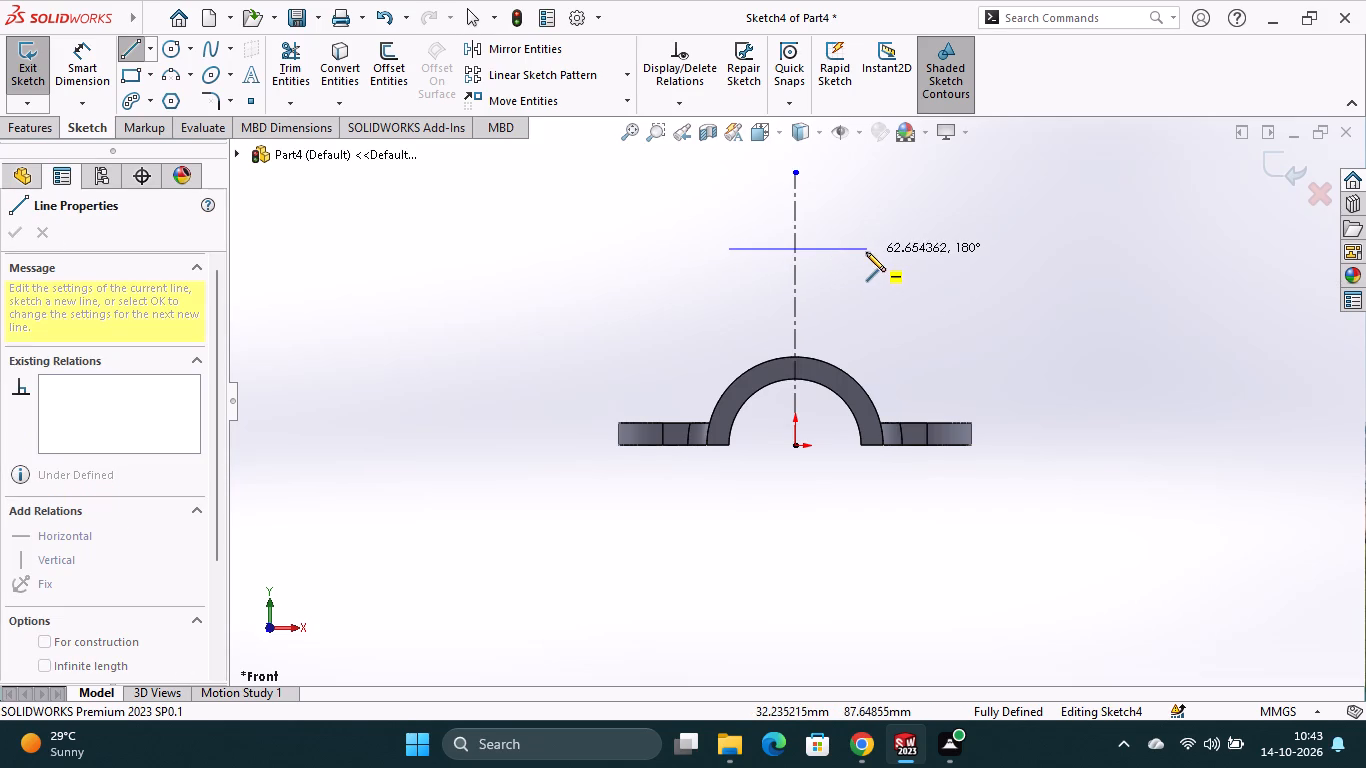
pyautogui.click(864, 252)
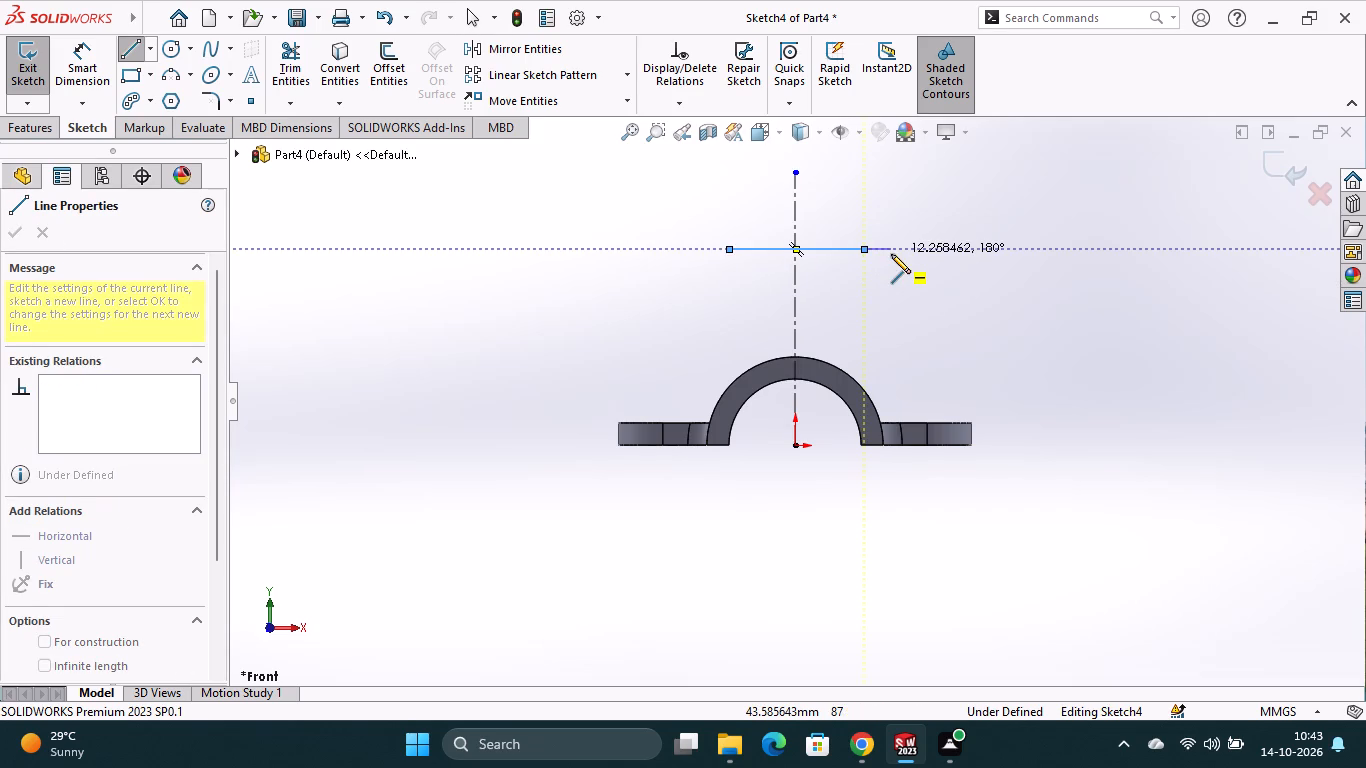
pyautogui.press('Escape')
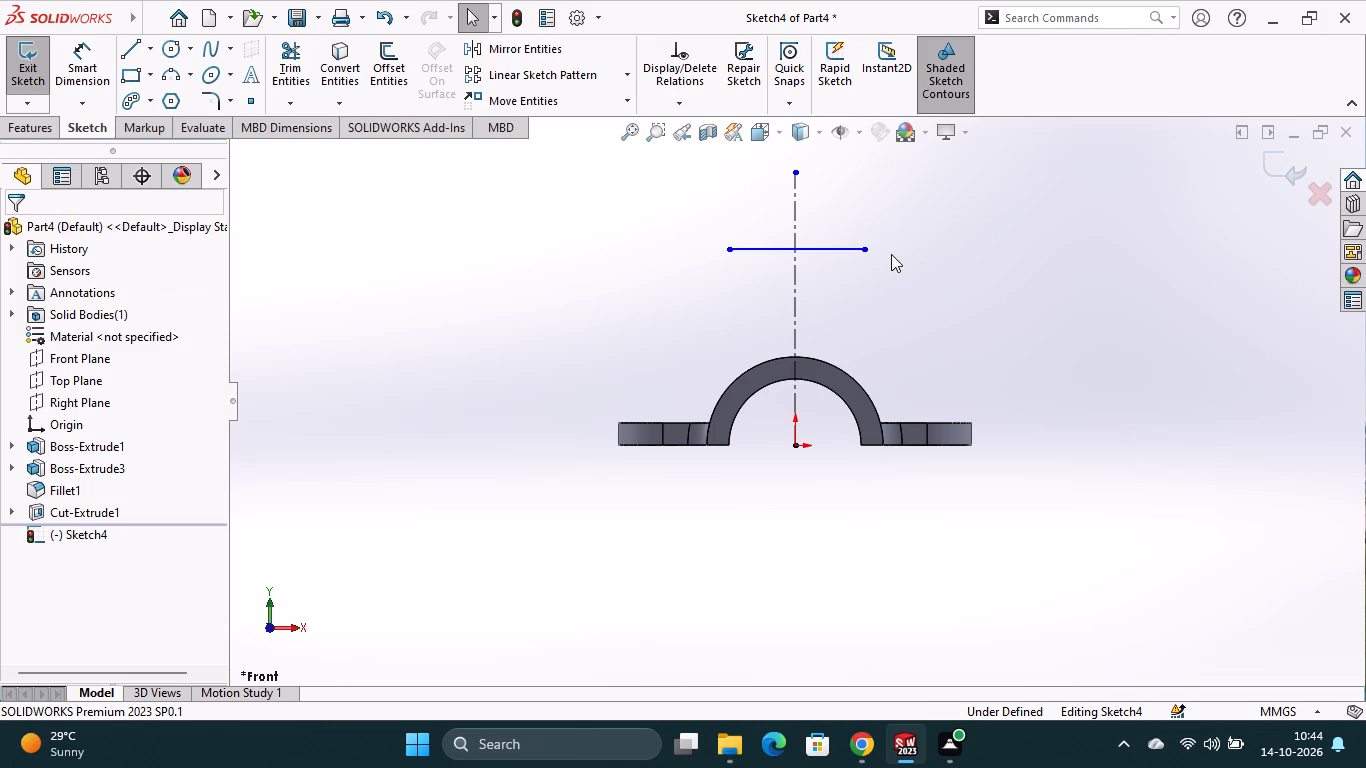
# Draw a circle of about 20.5 mm radius at the horizontal line's midpoint and a larger concentric circle around it.
pyautogui.scroll(1, 849, 265)
pyautogui.click(173, 45)
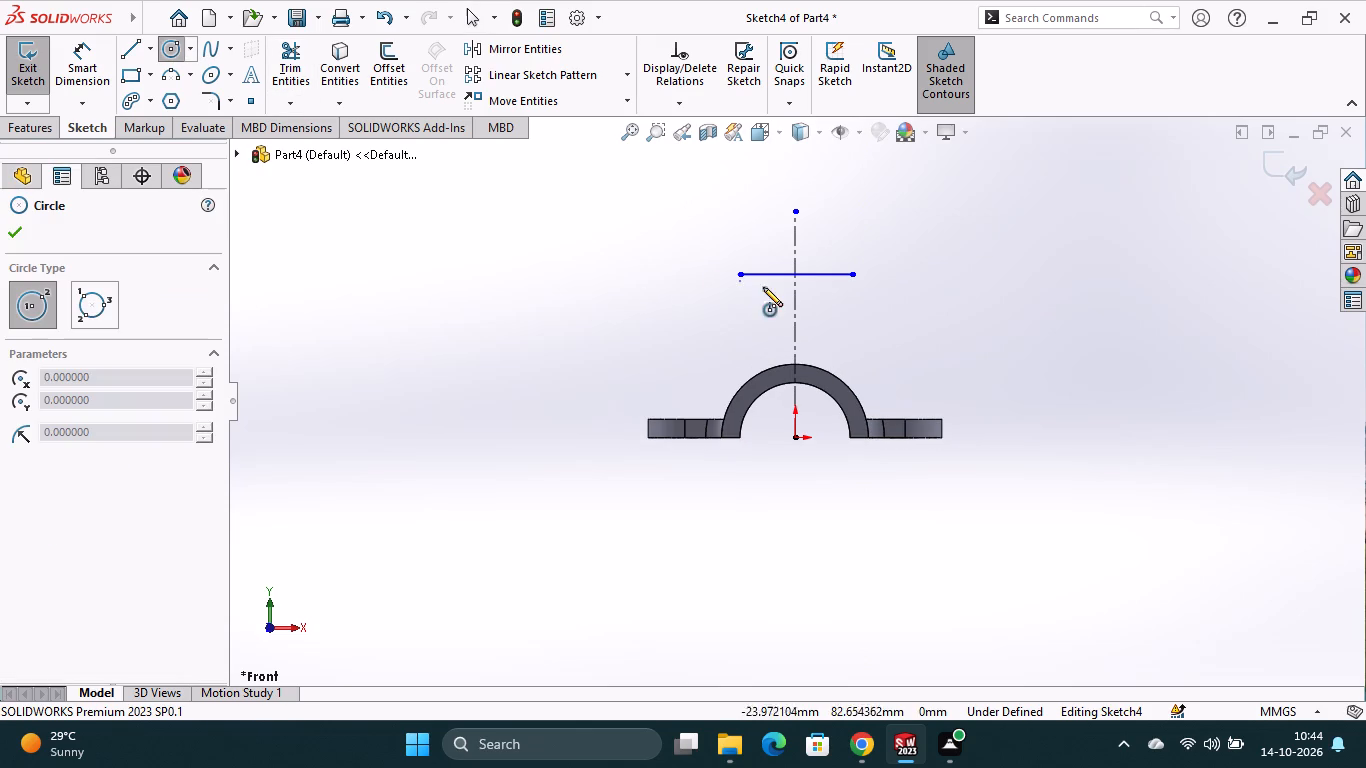
pyautogui.click(795, 274)
pyautogui.click(795, 312)
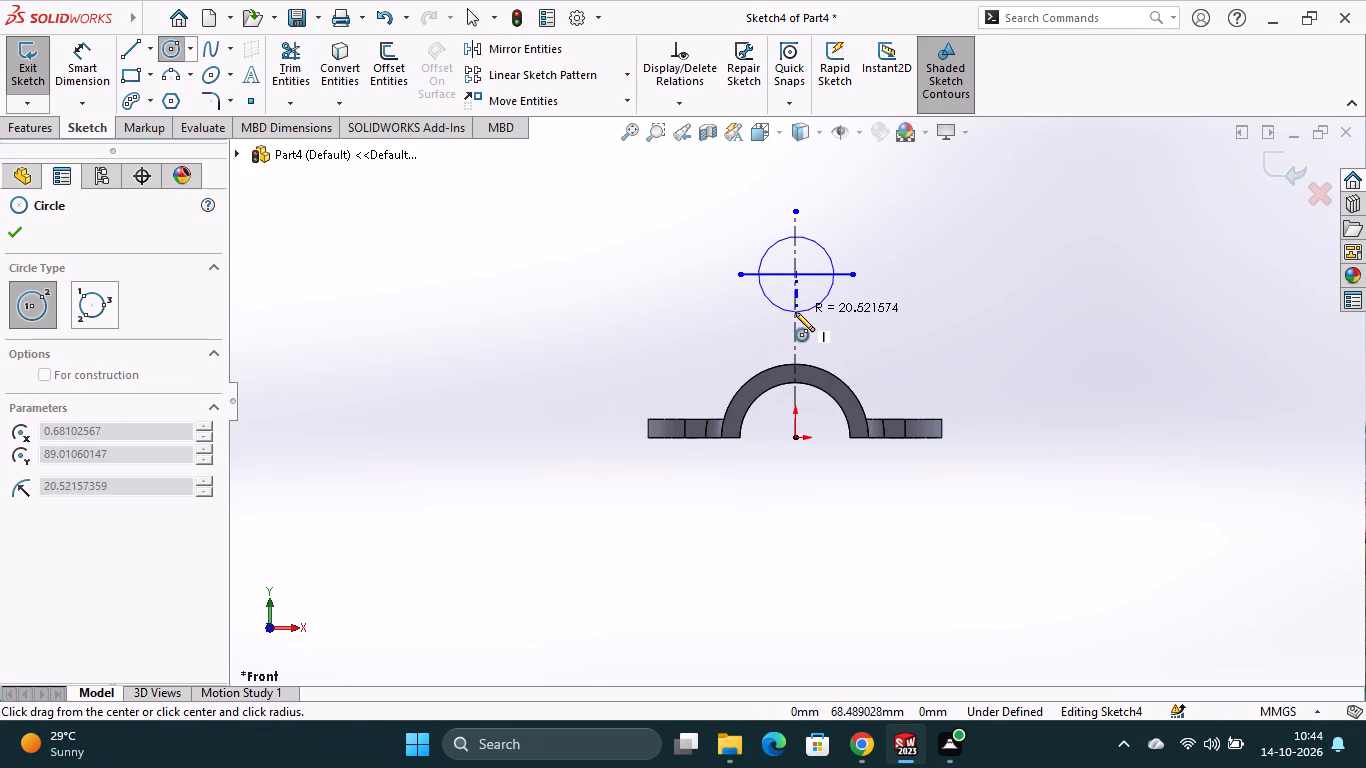
pyautogui.click(796, 272)
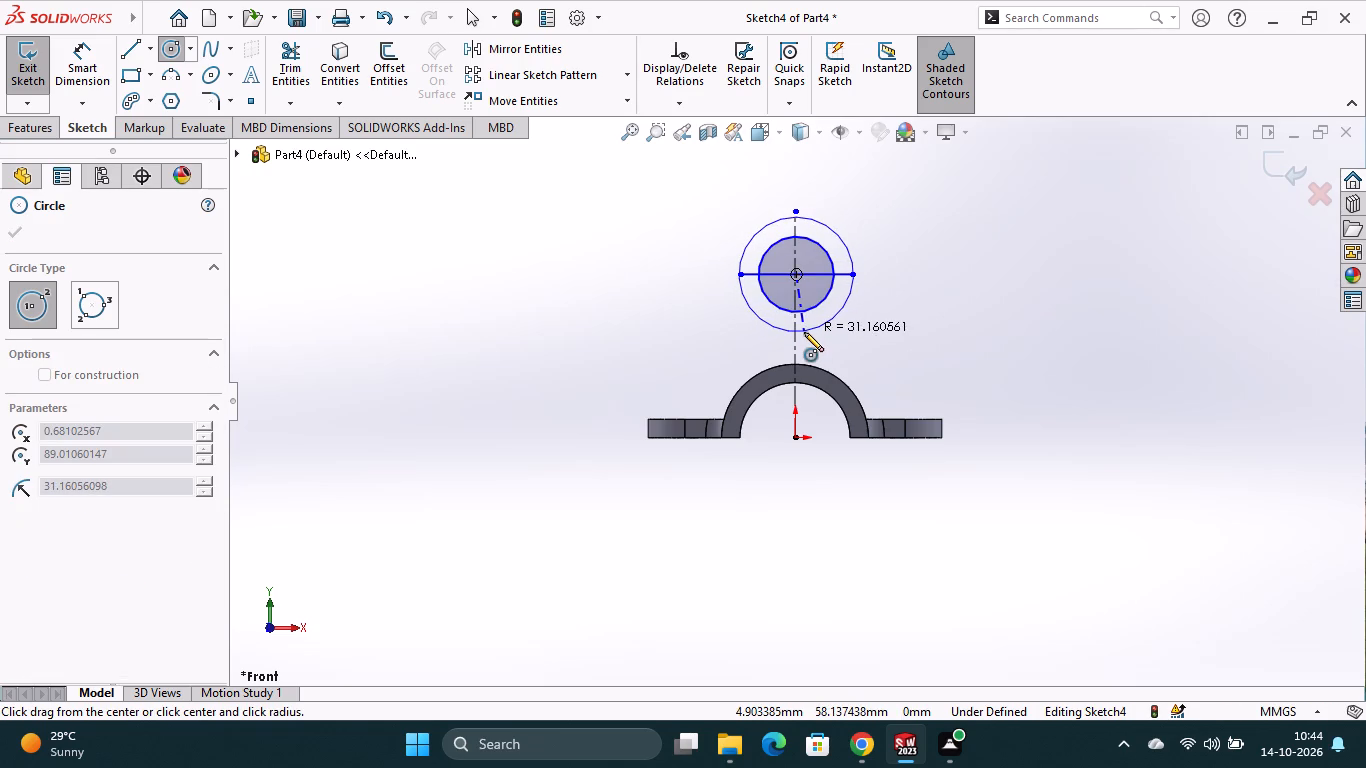
pyautogui.click(803, 341)
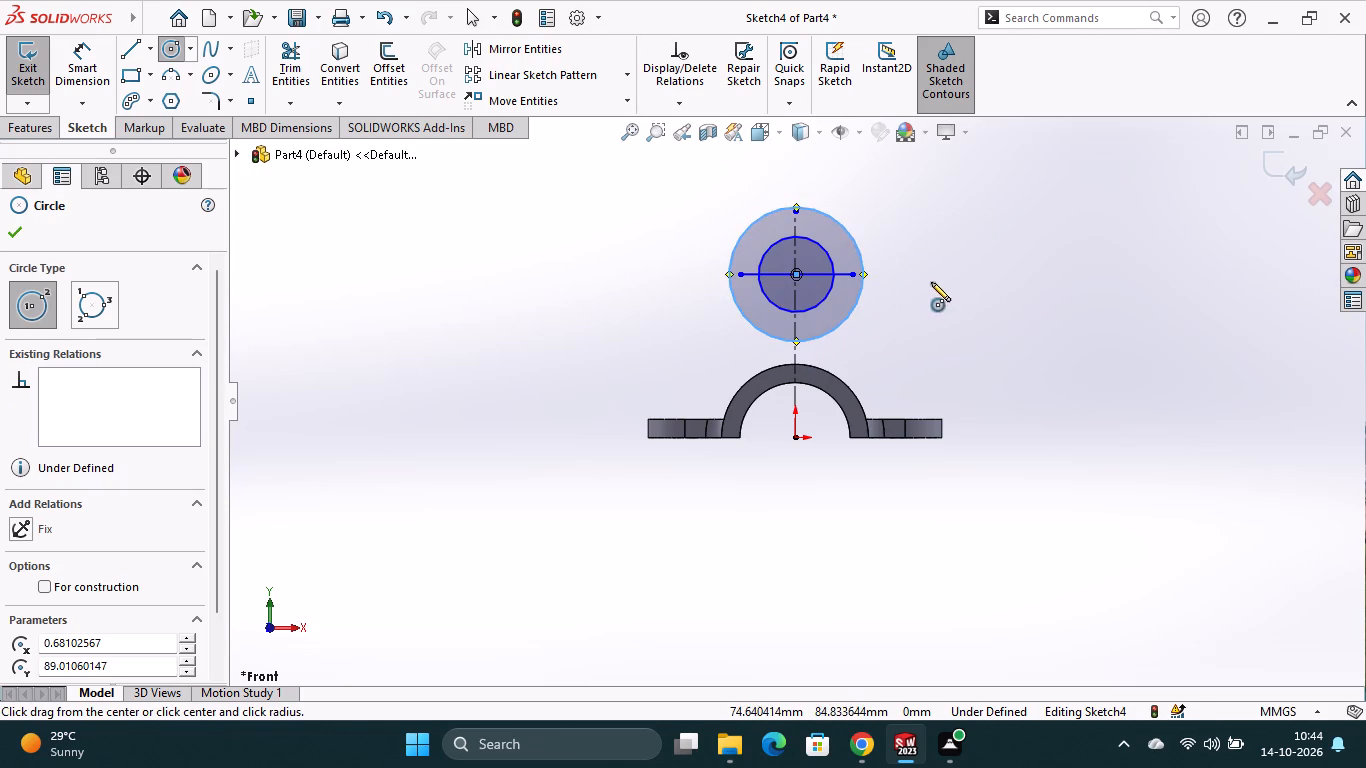
# Dimension the inner circle to 30 mm diameter and the outer concentric circle to 50 mm diameter.
pyautogui.click(97, 75)
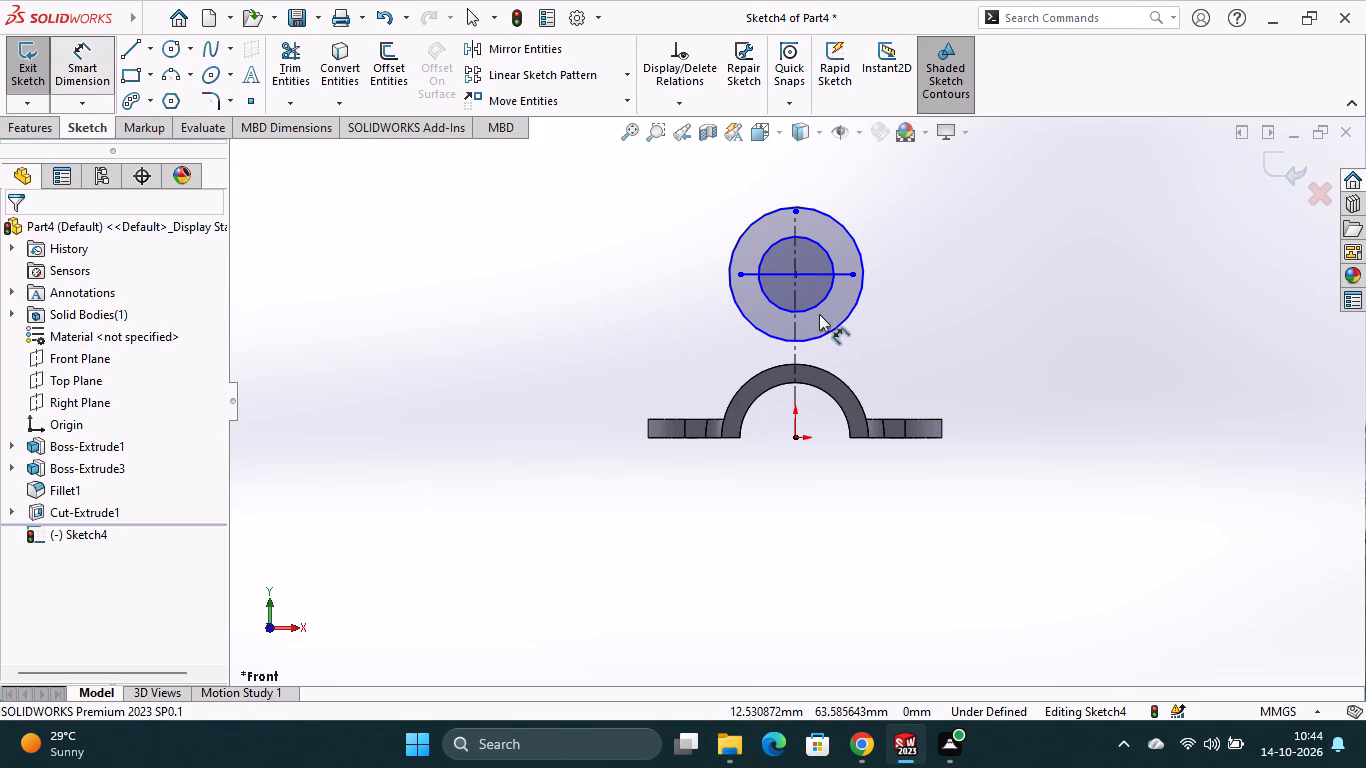
pyautogui.click(819, 304)
pyautogui.click(895, 278)
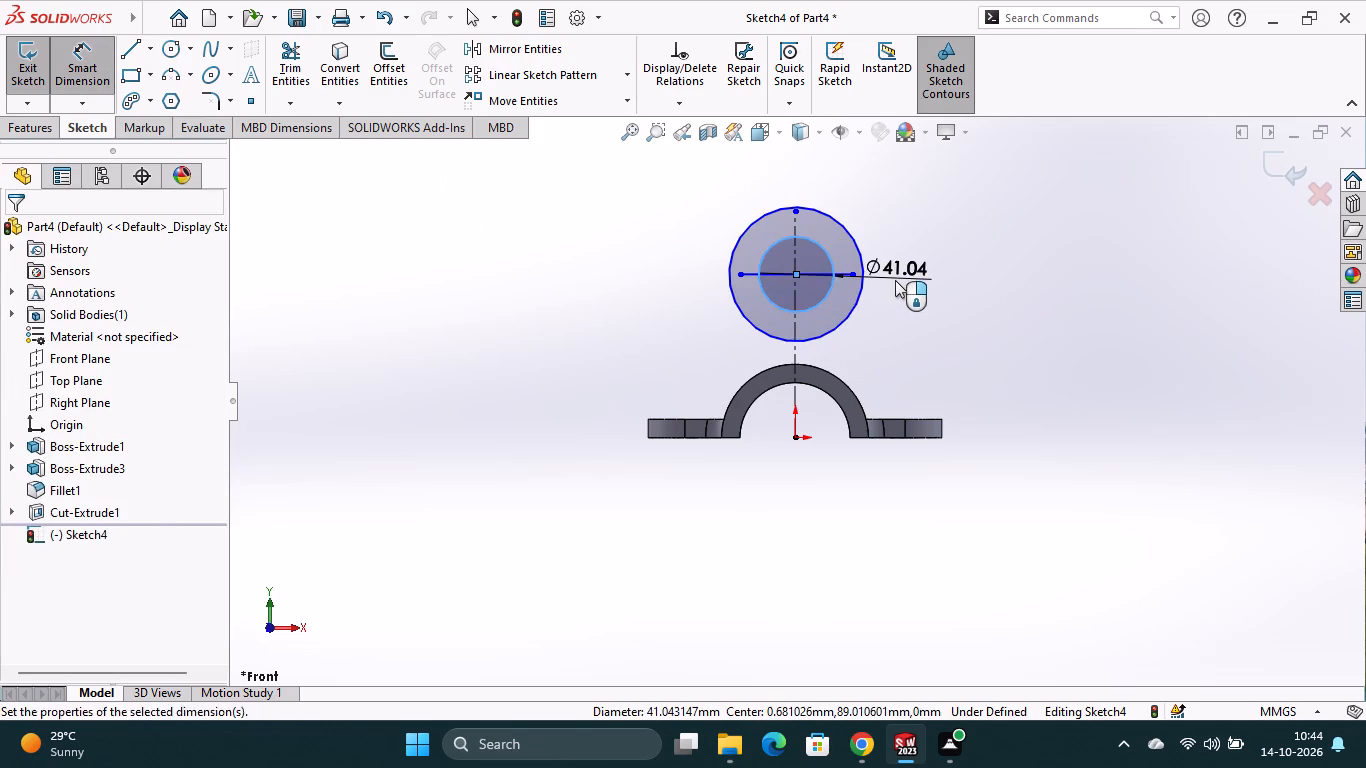
pyautogui.write('30')
pyautogui.press('Return')
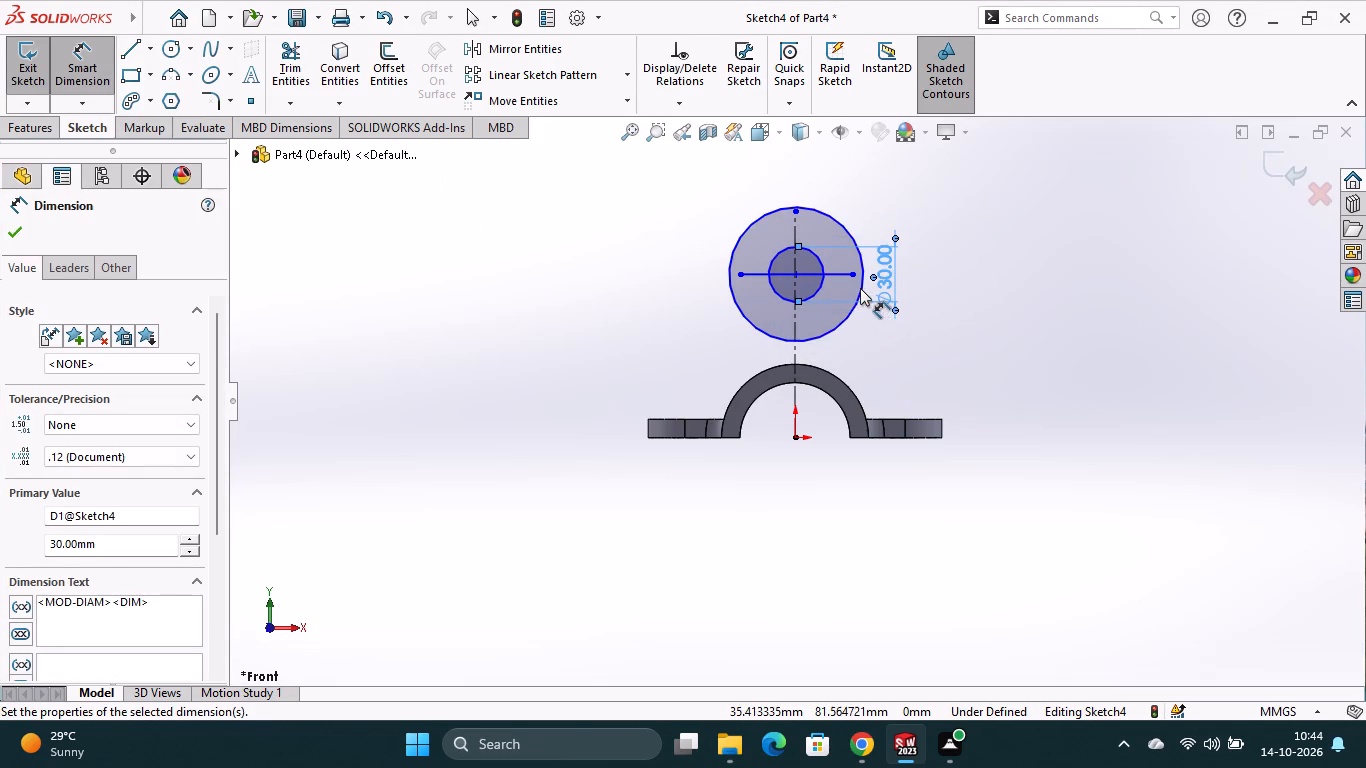
pyautogui.click(838, 222)
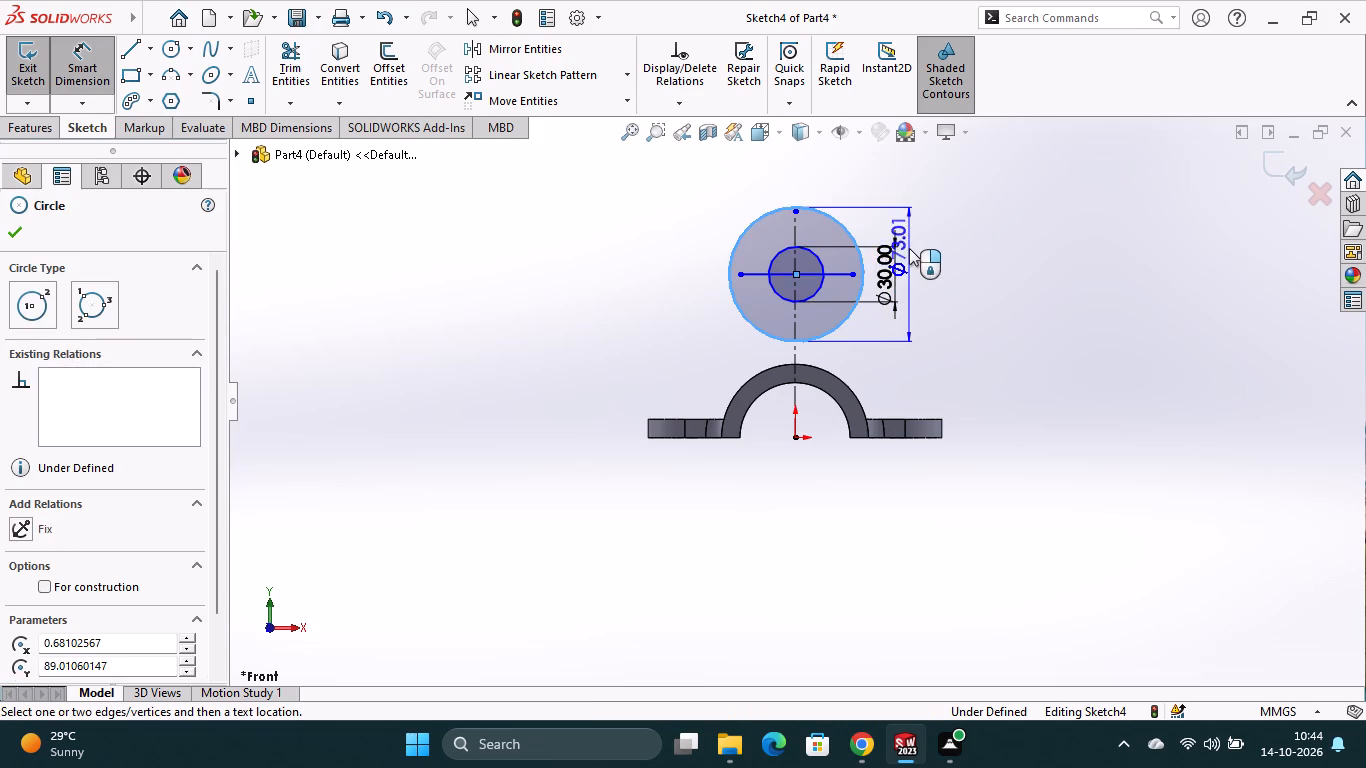
pyautogui.click(911, 251)
pyautogui.write('50')
pyautogui.press('Return')
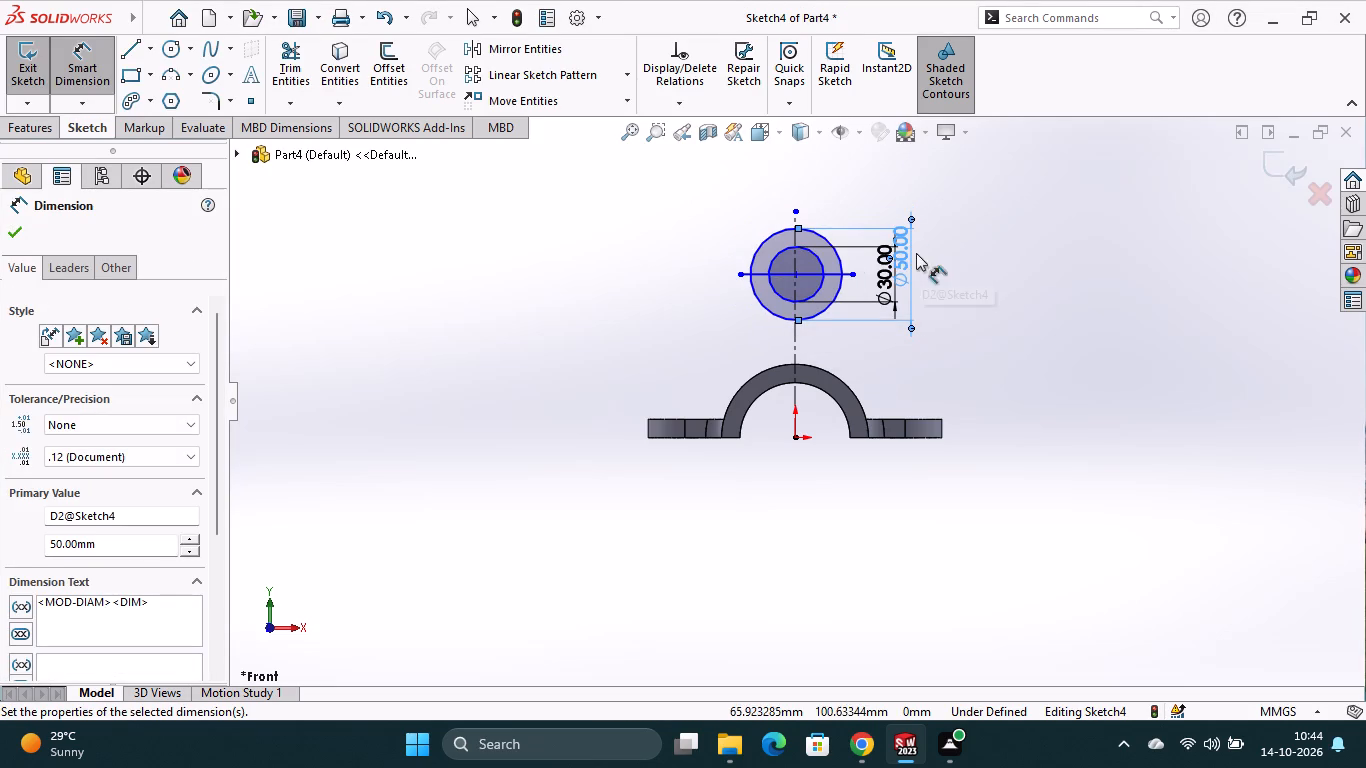
# Dimension the circles' centre 100 mm above the origin.
pyautogui.click(795, 436)
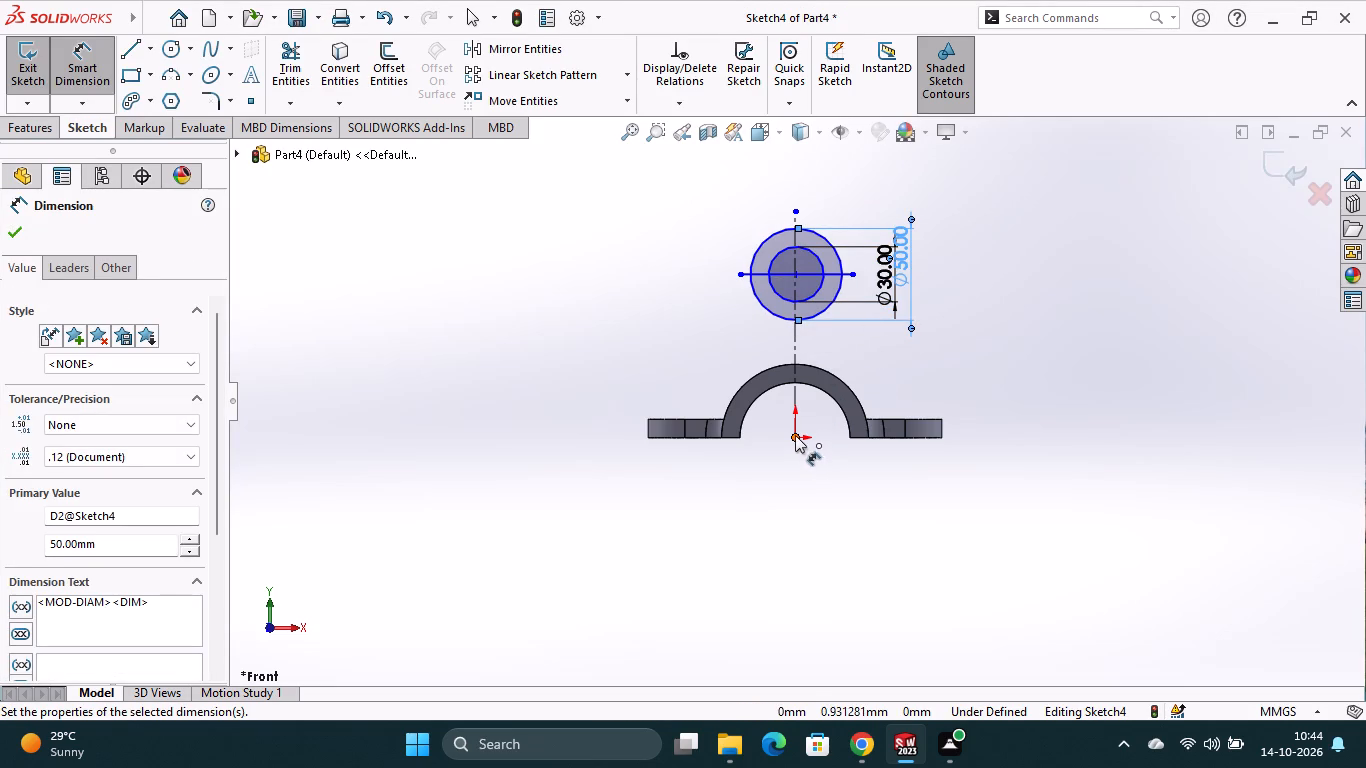
pyautogui.click(797, 274)
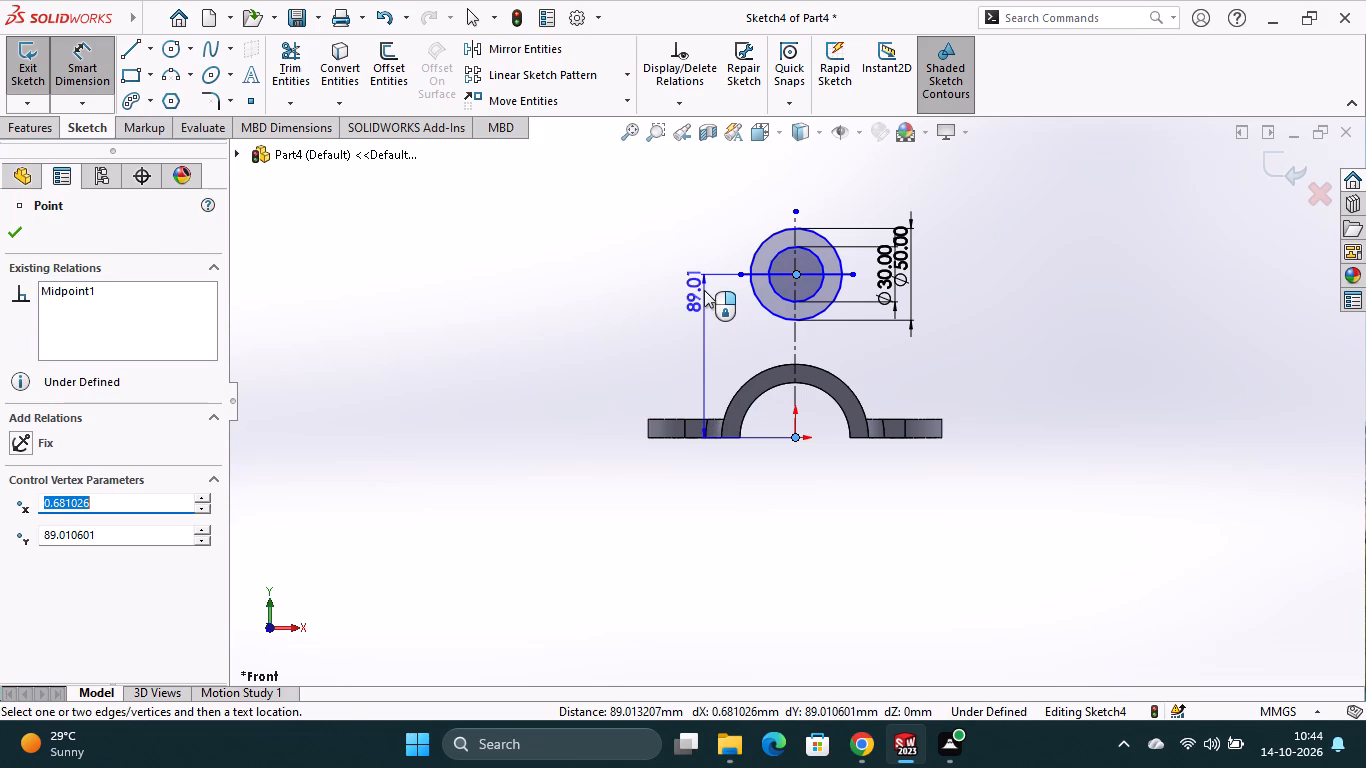
pyautogui.click(704, 290)
pyautogui.write('100')
pyautogui.press('Return')
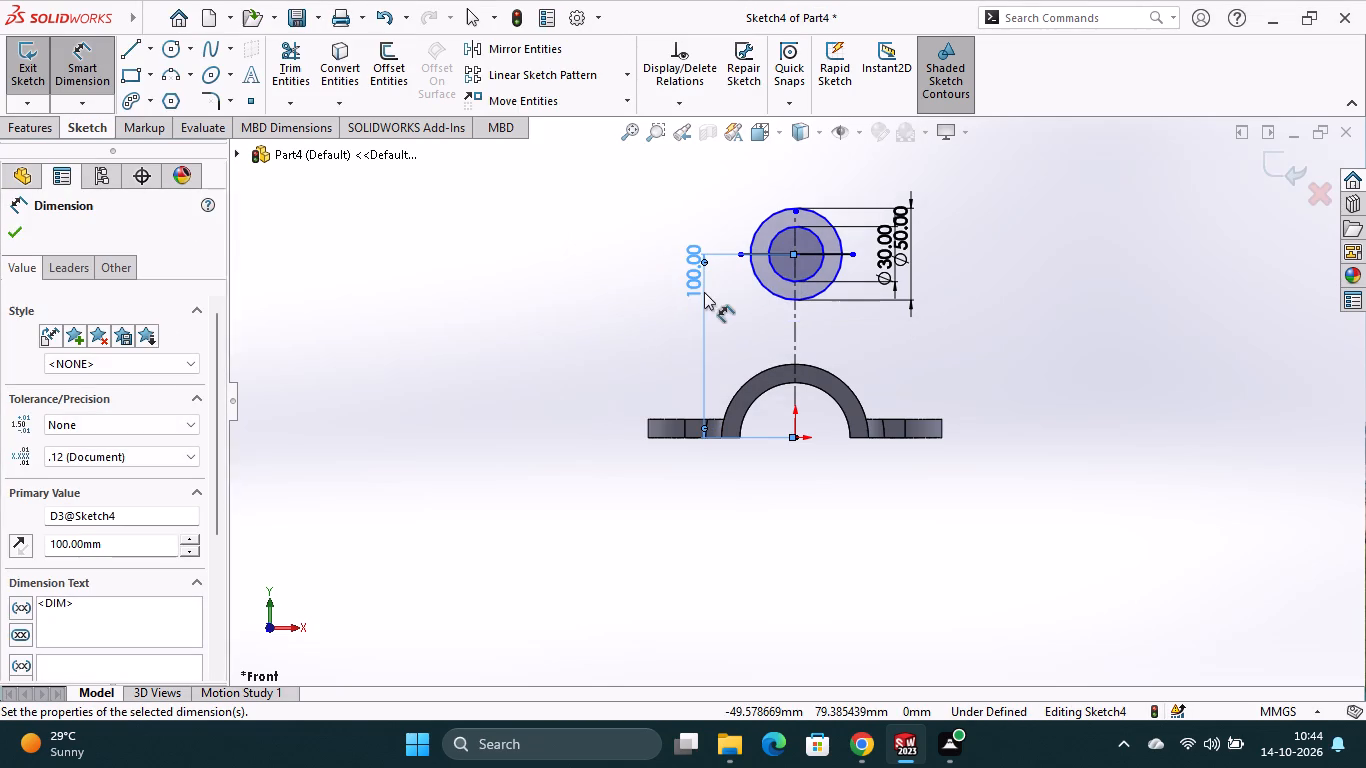
# Trim the upper halves of both circles and the surplus horizontal line segments, leaving a closed lower half-ring profile.
pyautogui.scroll(-1, 824, 298)
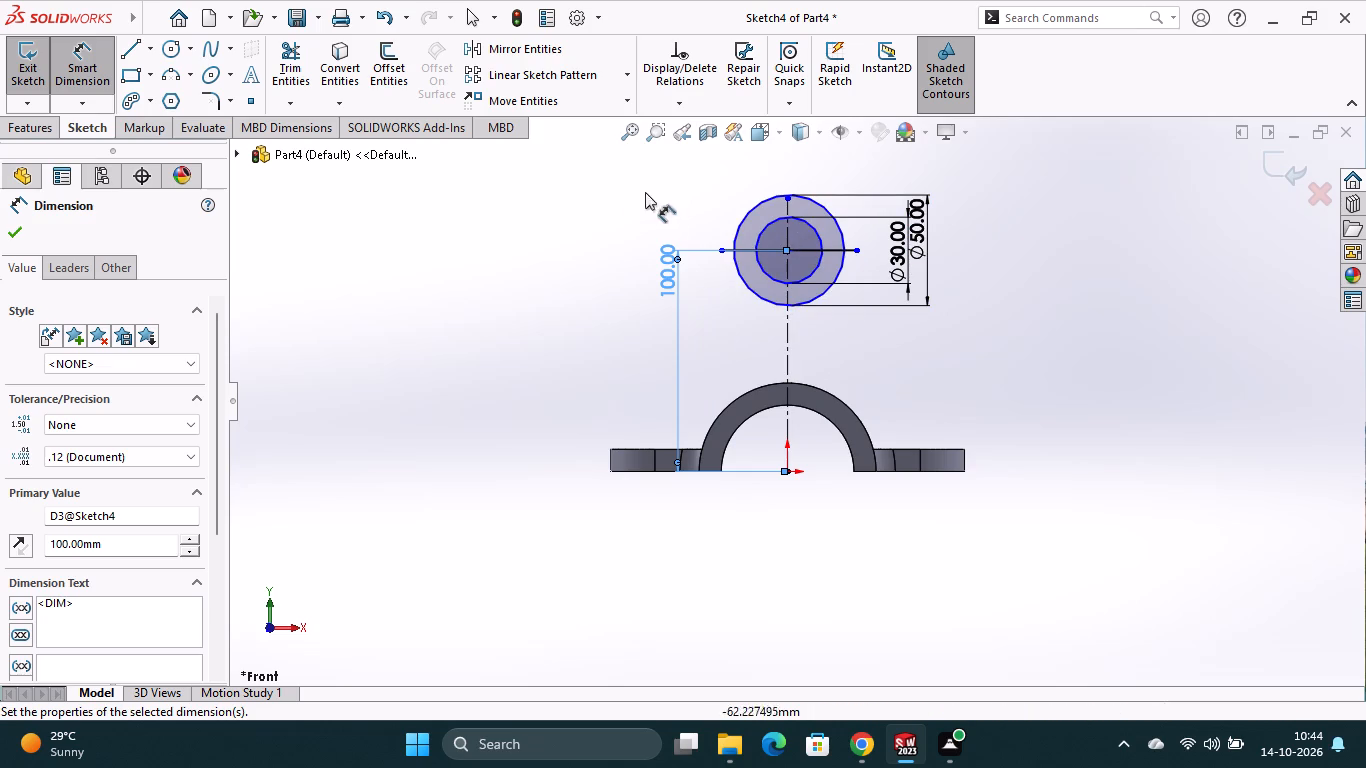
pyautogui.click(284, 73)
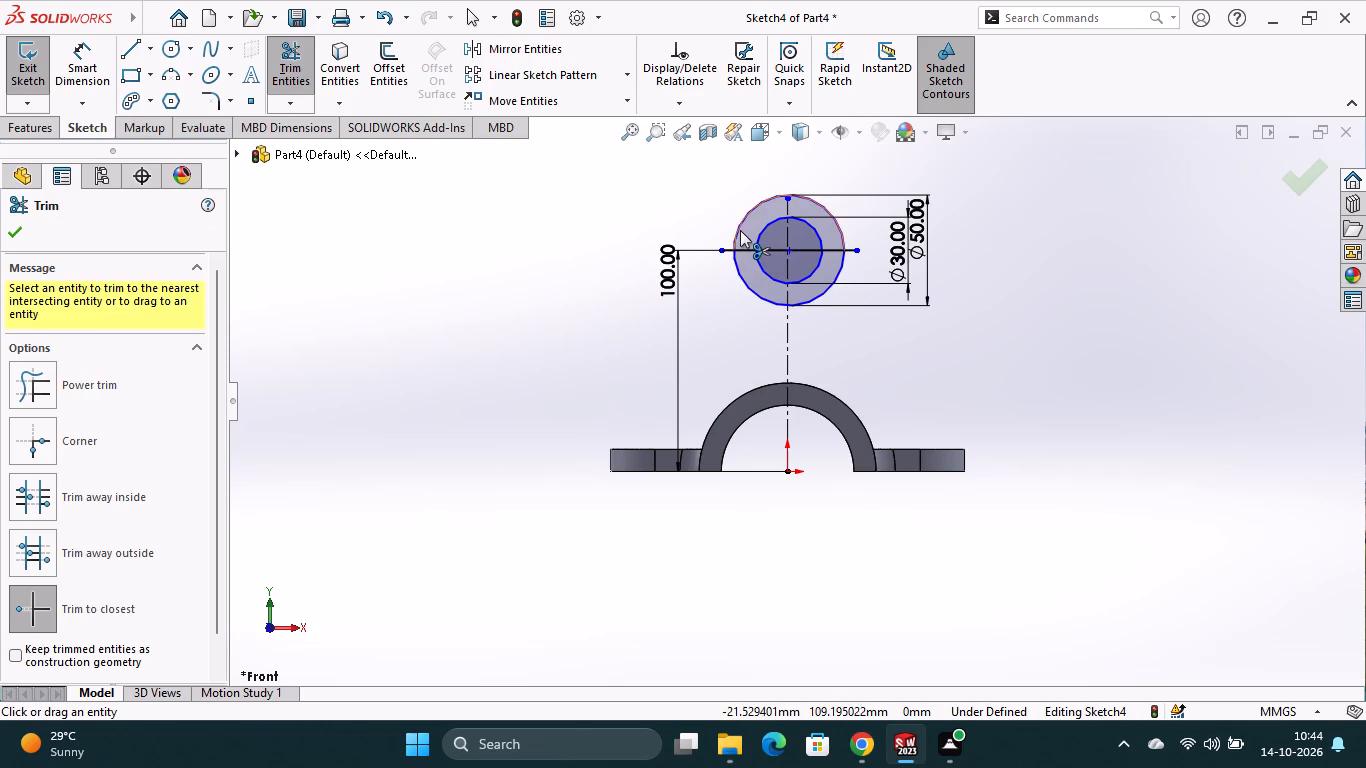
pyautogui.click(740, 230)
pyautogui.click(766, 228)
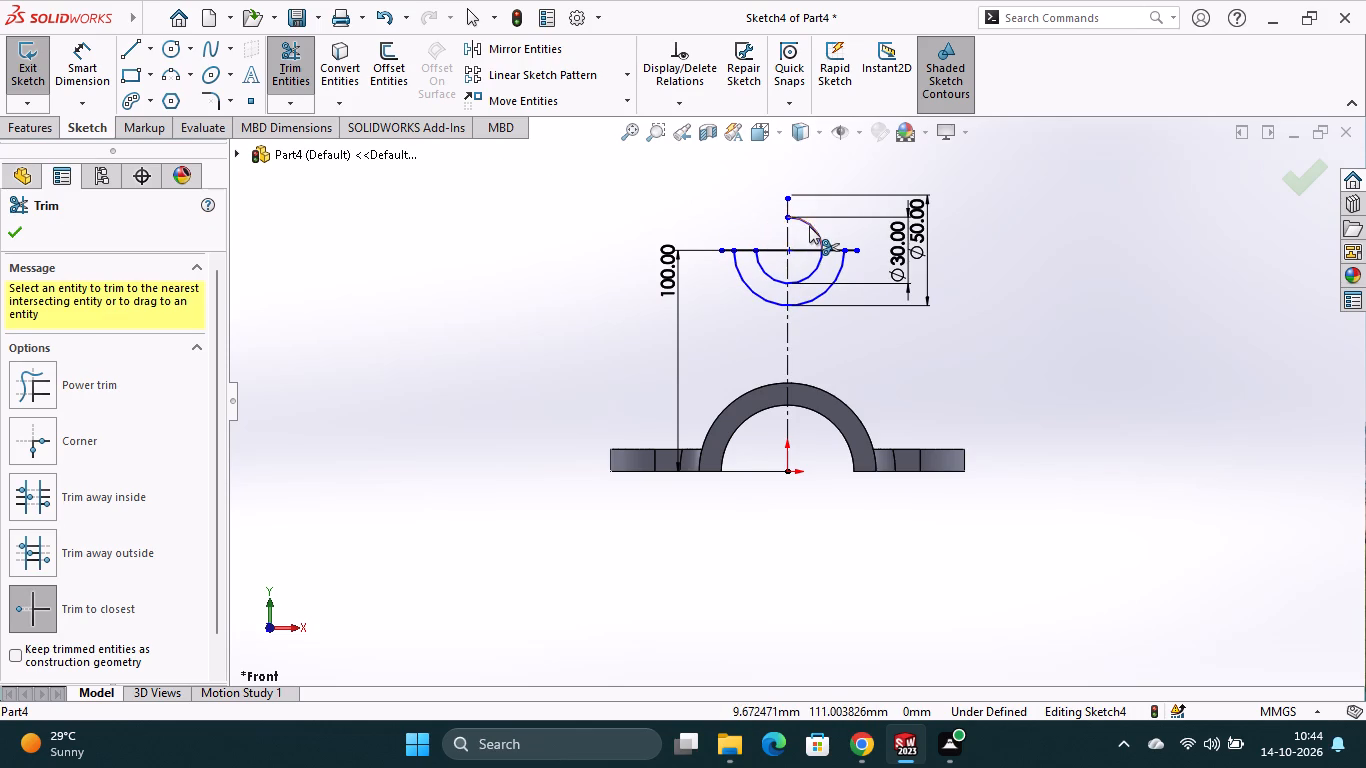
pyautogui.click(809, 226)
pyautogui.click(850, 252)
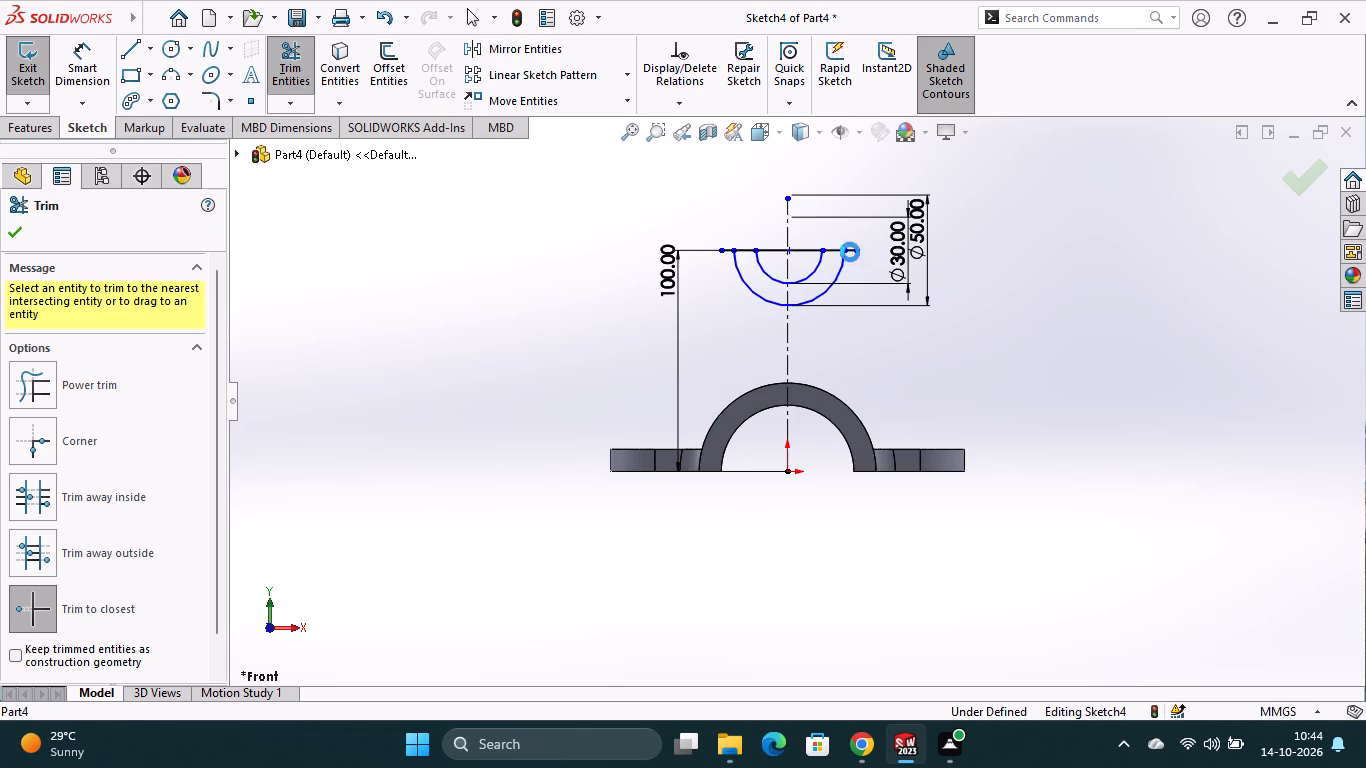
pyautogui.click(753, 388)
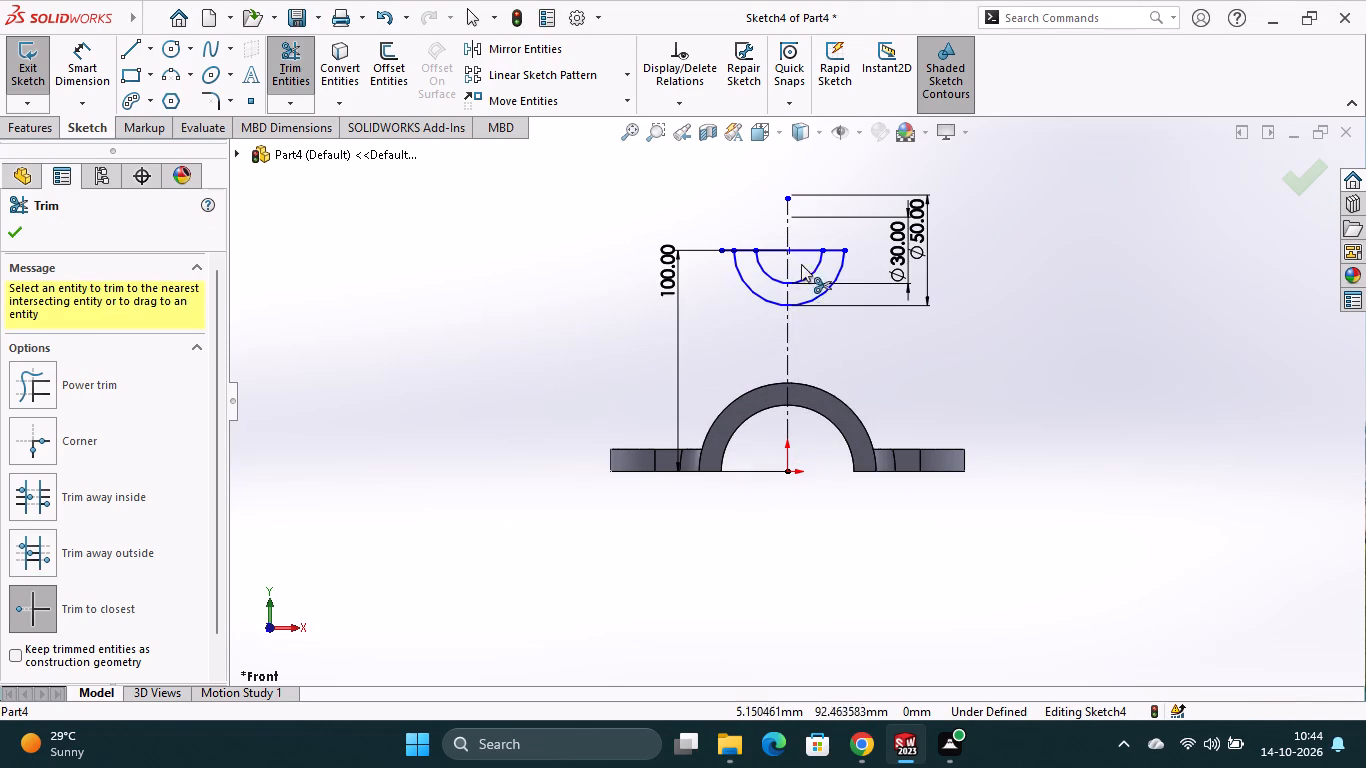
pyautogui.click(803, 250)
pyautogui.click(775, 249)
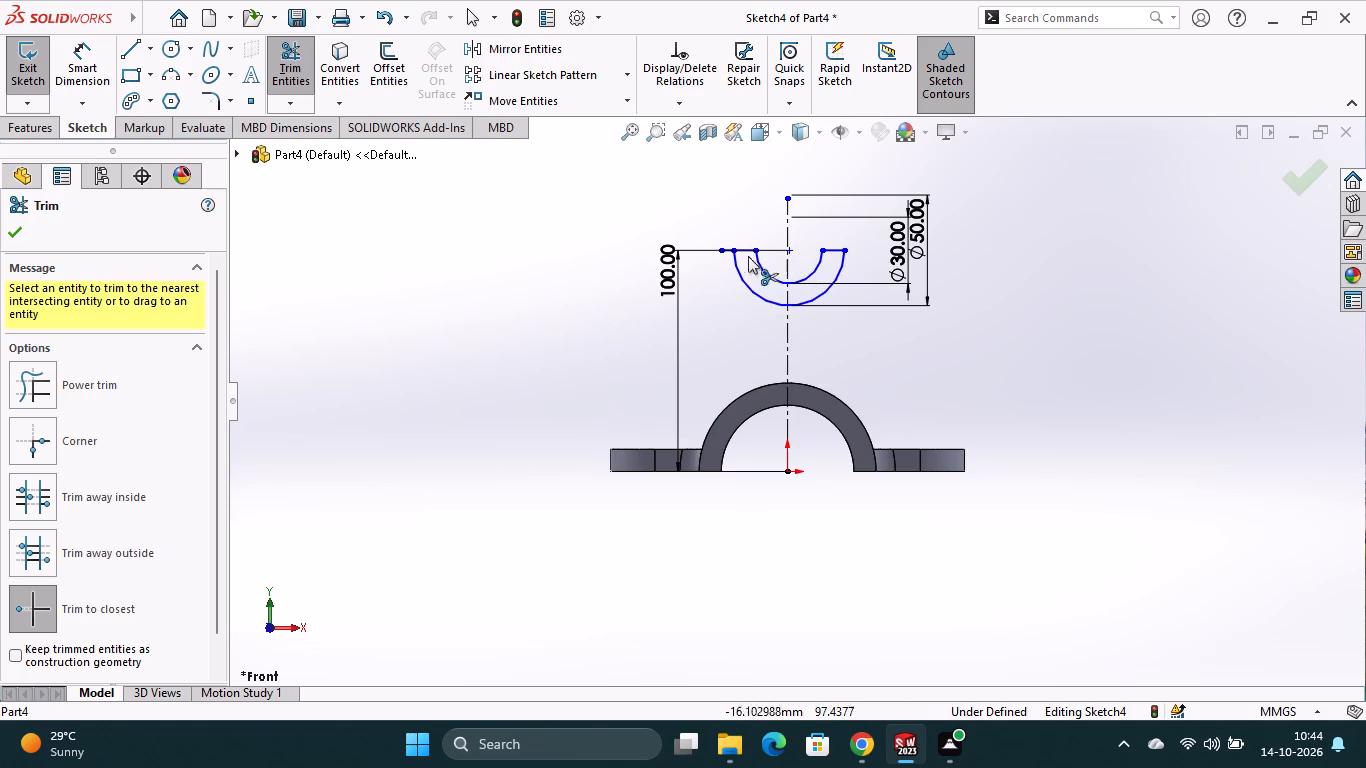
pyautogui.click(725, 251)
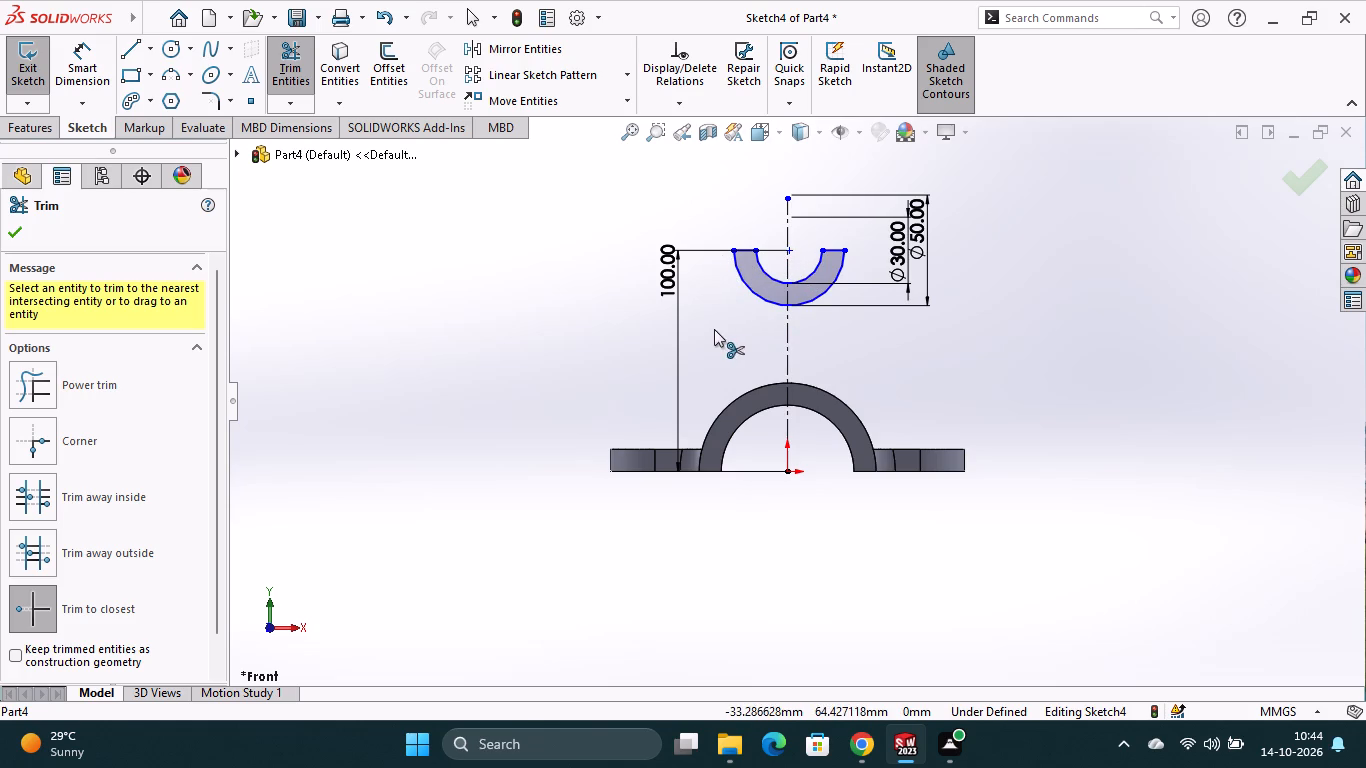
# Extrude the half-ring profile 30 mm as a Mid Plane boss with merged result.
pyautogui.click(22, 130)
pyautogui.click(41, 75)
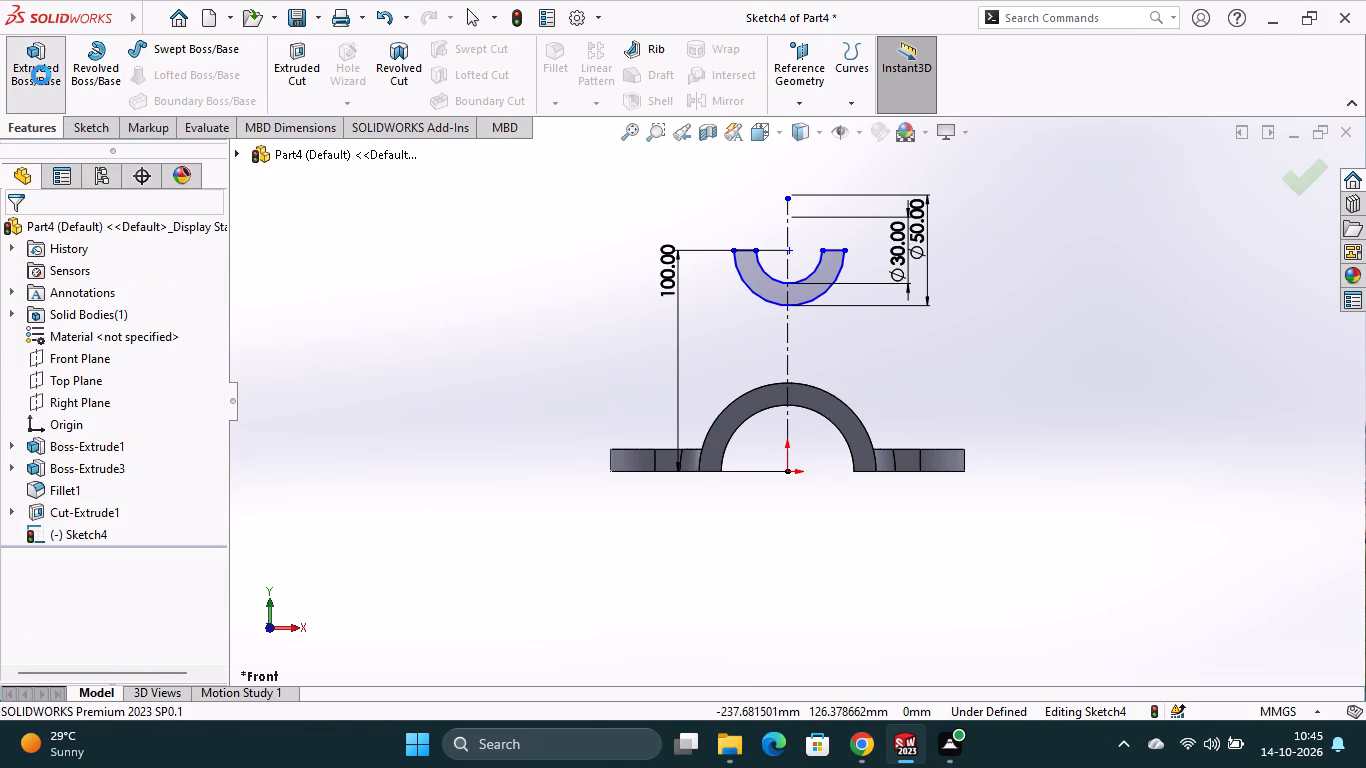
pyautogui.scroll(3, 713, 240)
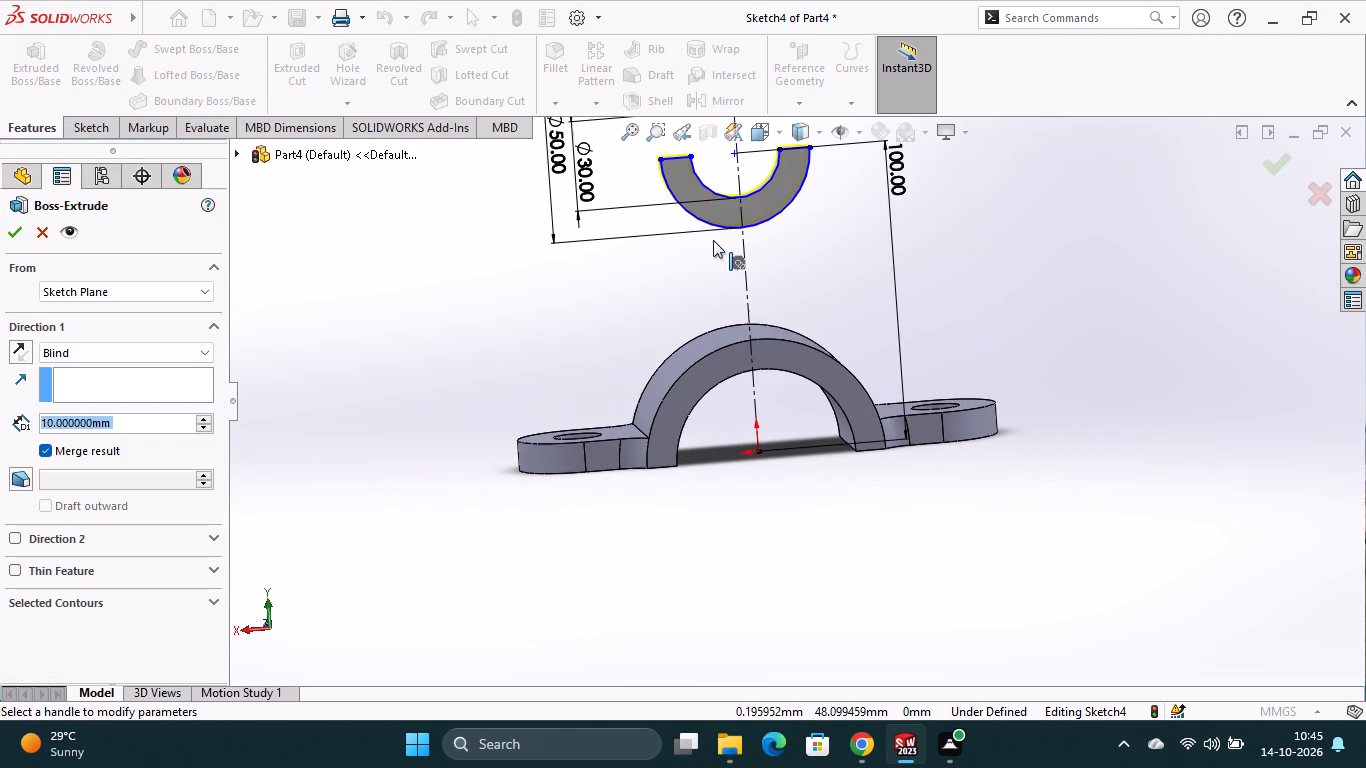
pyautogui.click(144, 346)
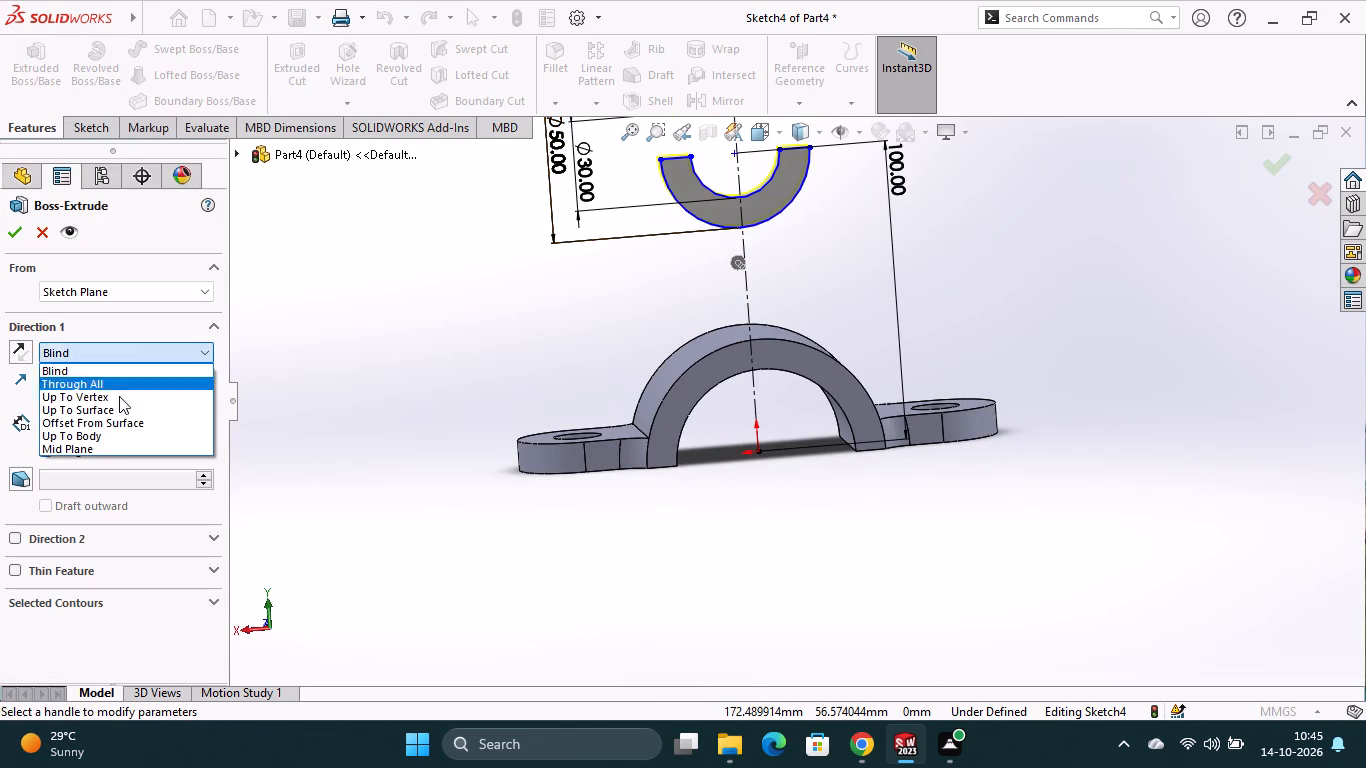
pyautogui.click(113, 450)
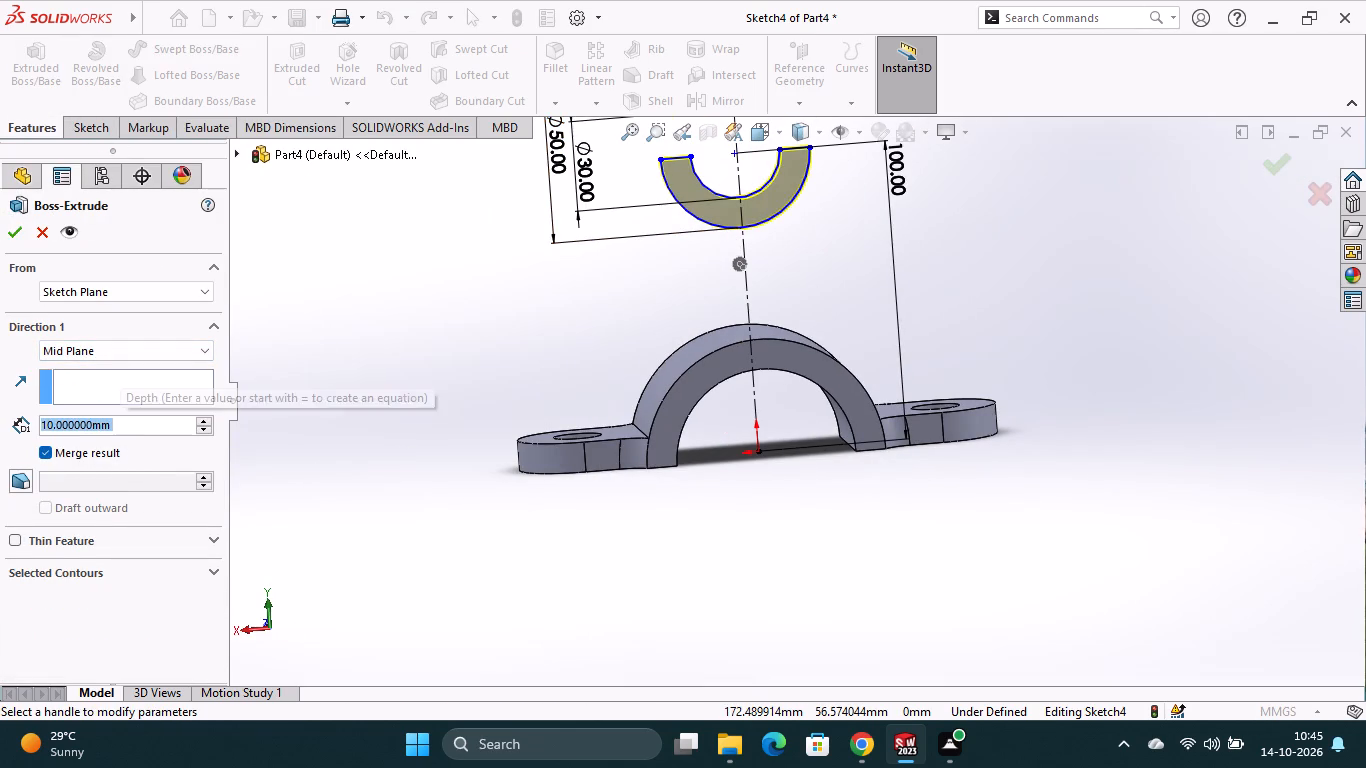
pyautogui.write('30')
pyautogui.press('Return')
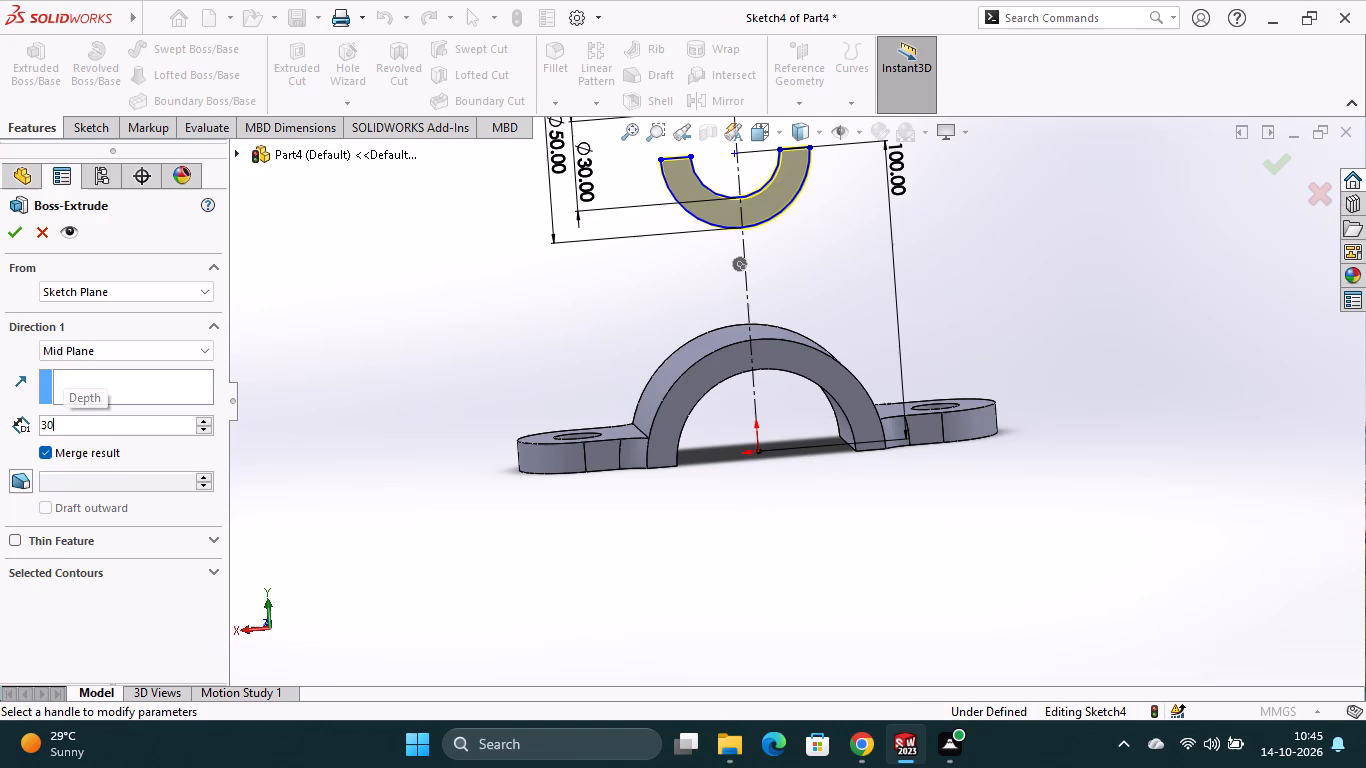
pyautogui.click(8, 233)
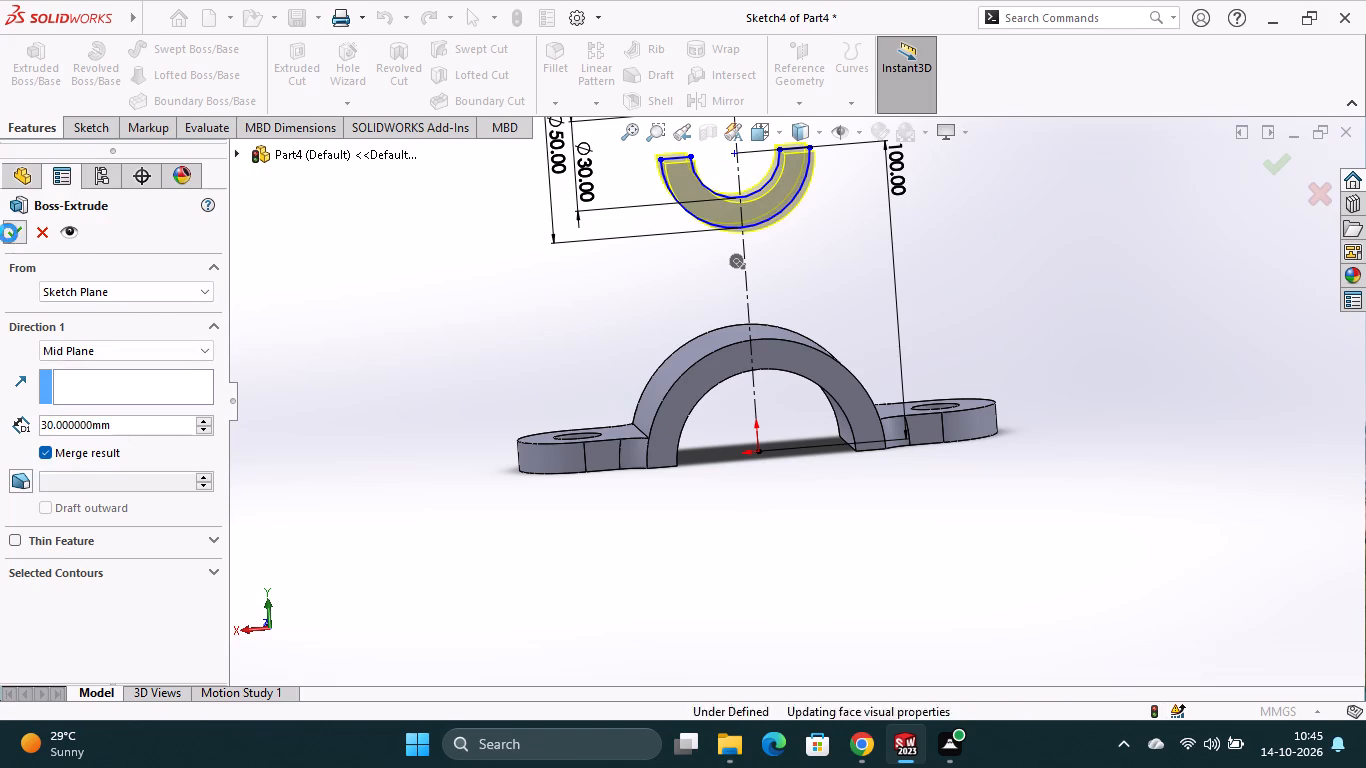
# Open a new sketch on the Right Plane.
pyautogui.moveTo(569, 346); pyautogui.dragTo(675, 406, button='middle')
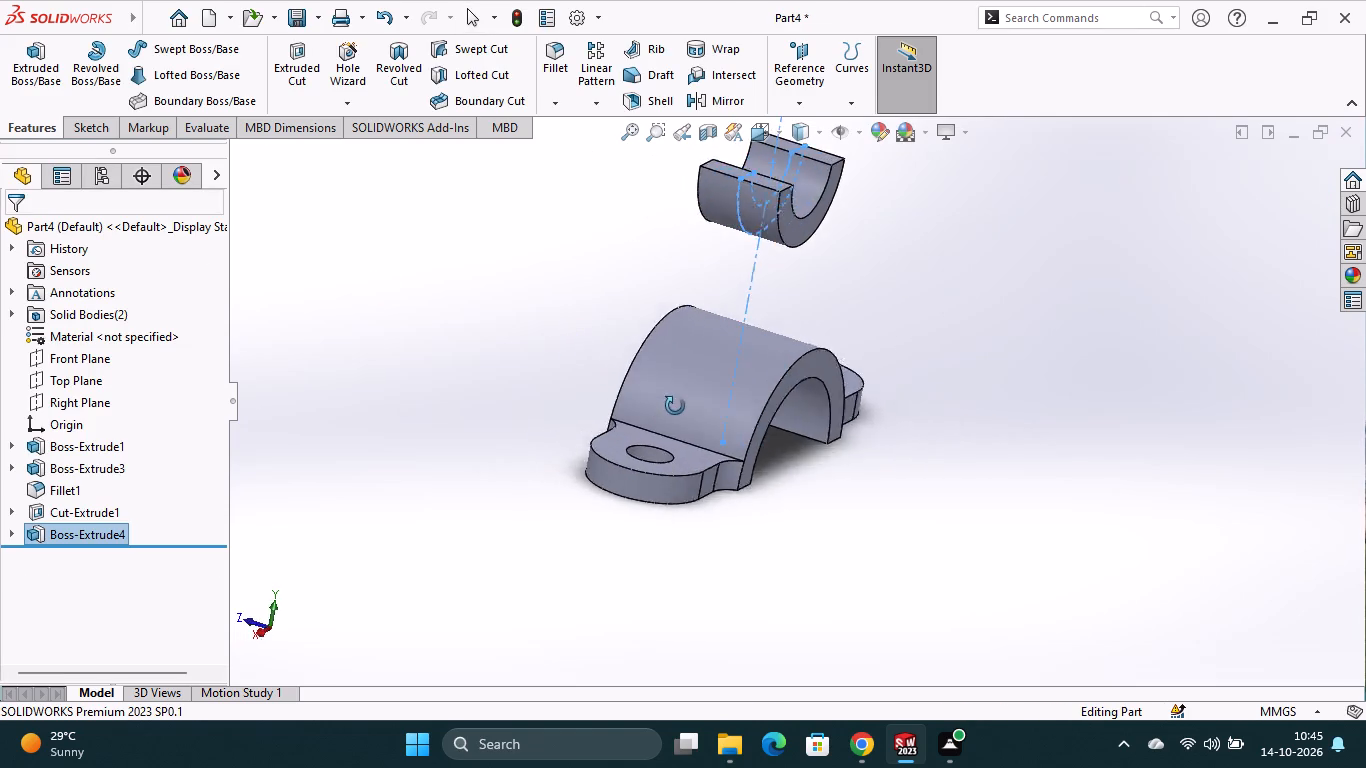
pyautogui.moveTo(675, 406); pyautogui.dragTo(689, 390, button='middle')
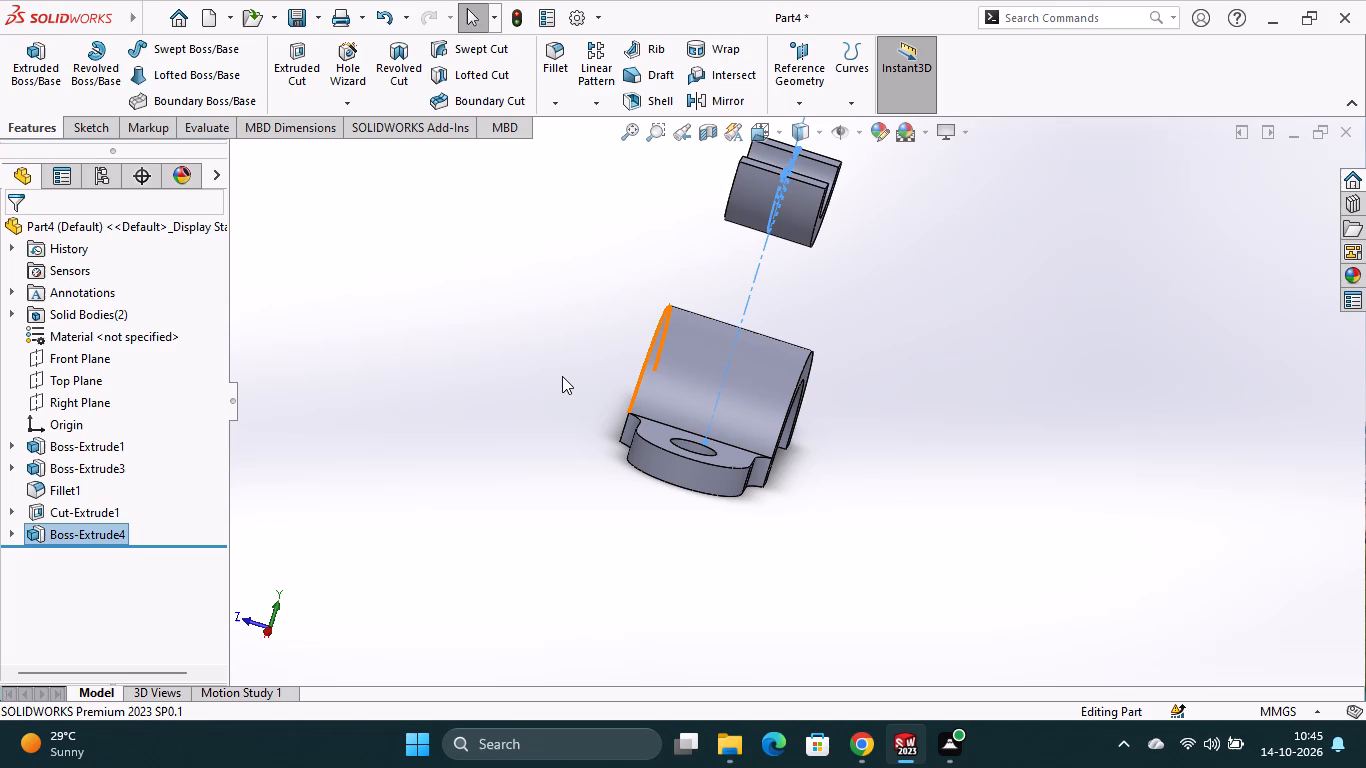
pyautogui.moveTo(907, 444); pyautogui.dragTo(805, 392, button='middle')
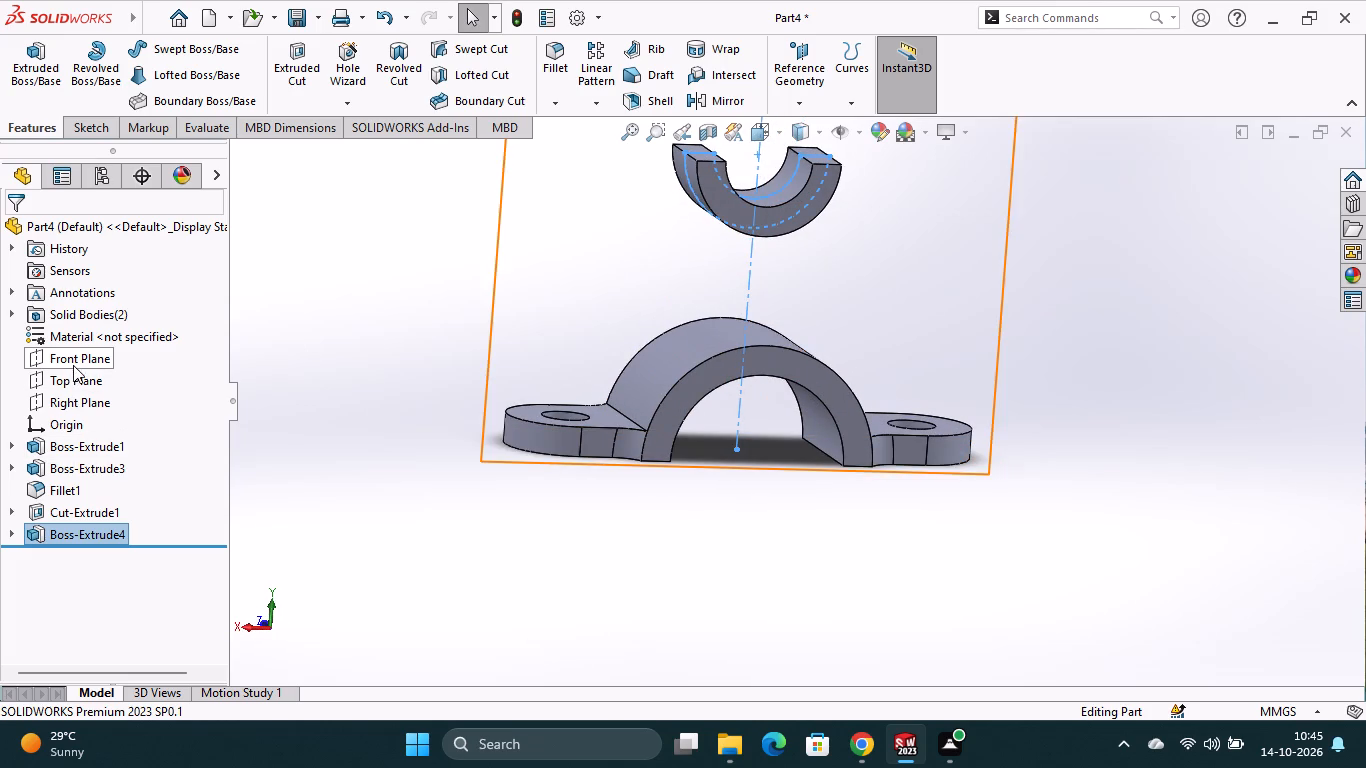
pyautogui.click(81, 404)
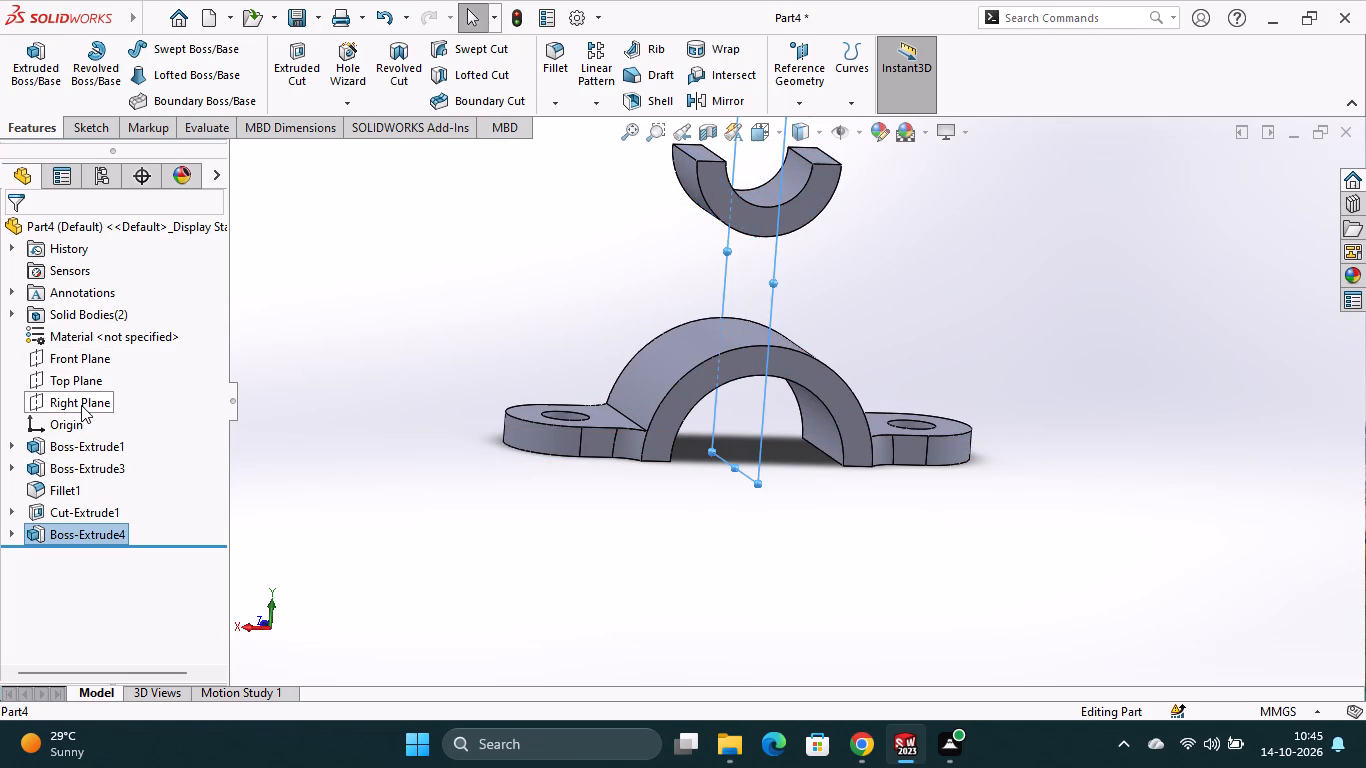
pyautogui.click(99, 375)
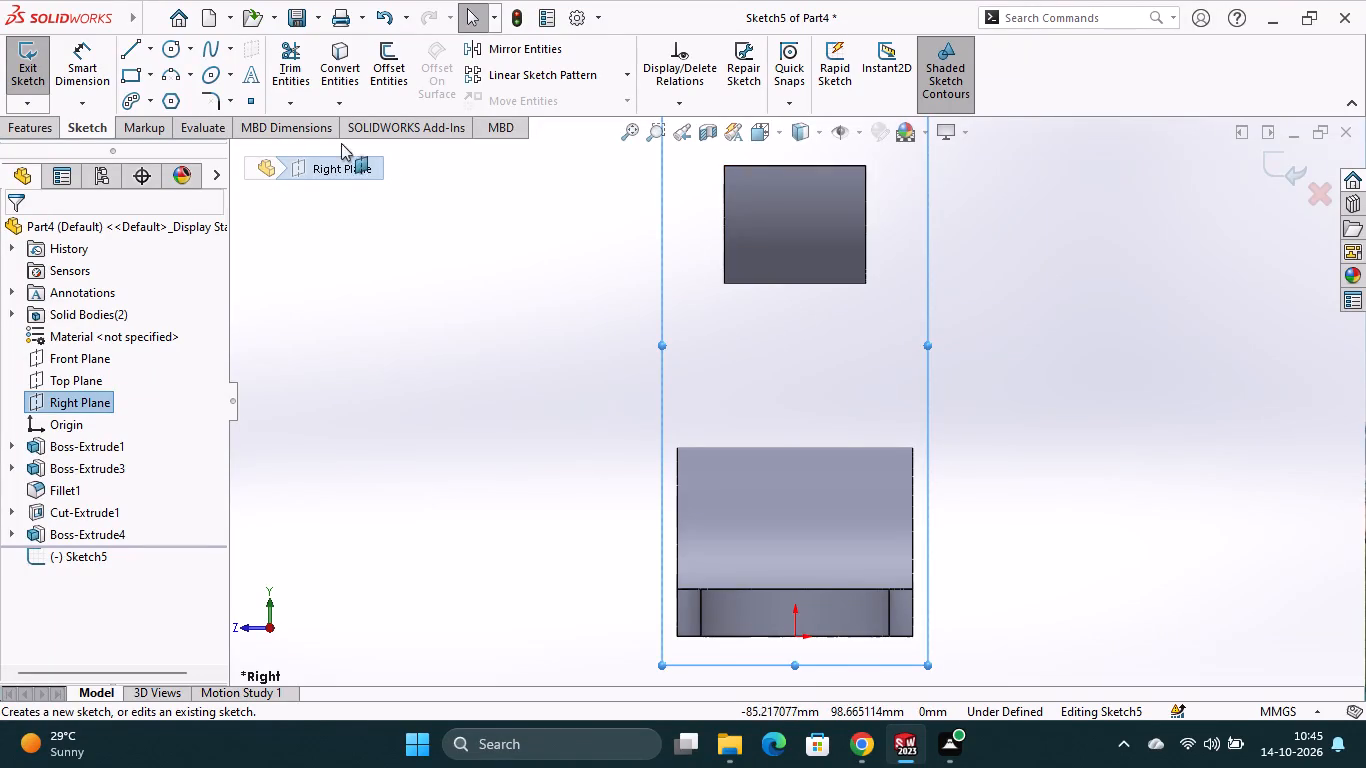
# Draw a slanted line about 36.4 mm long from the upper half ring's bottom corner to the lower half ring's nearest top corner.
pyautogui.click(130, 53)
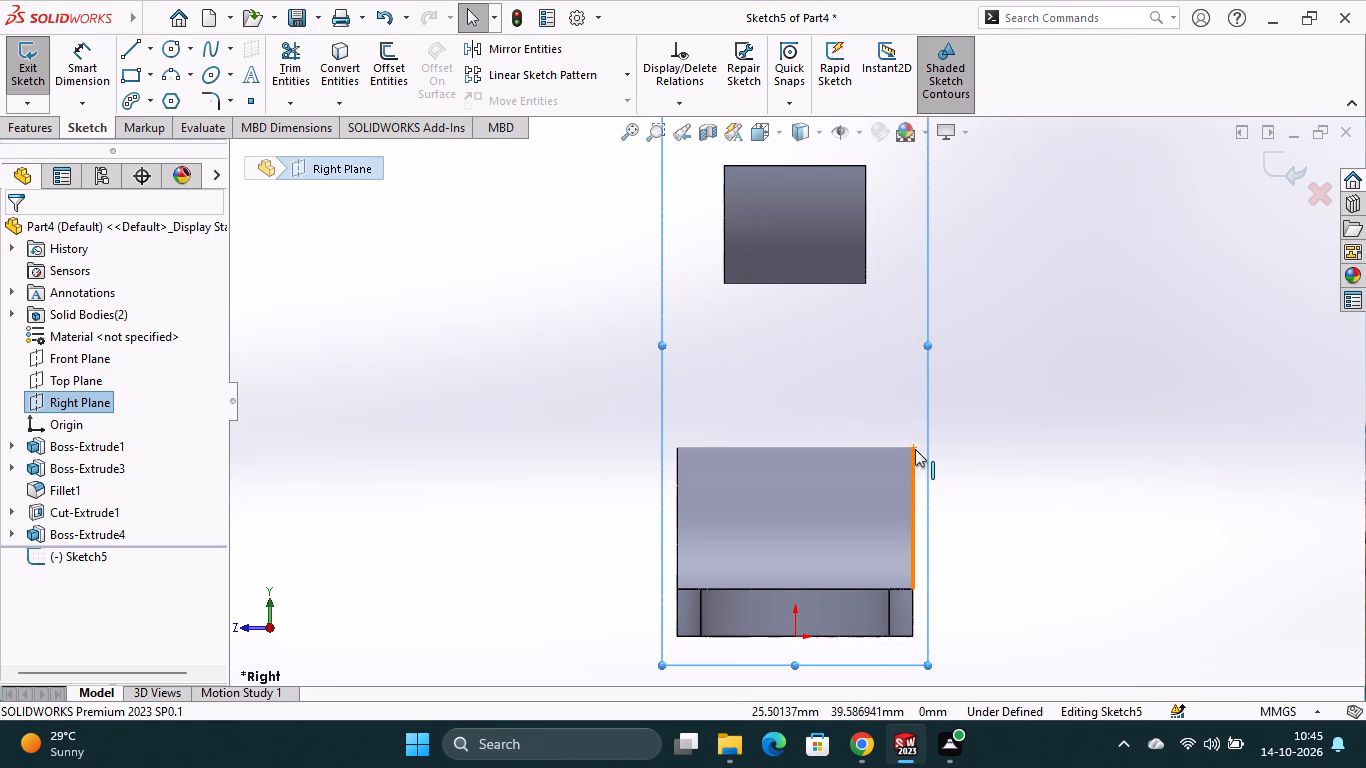
pyautogui.click(129, 49)
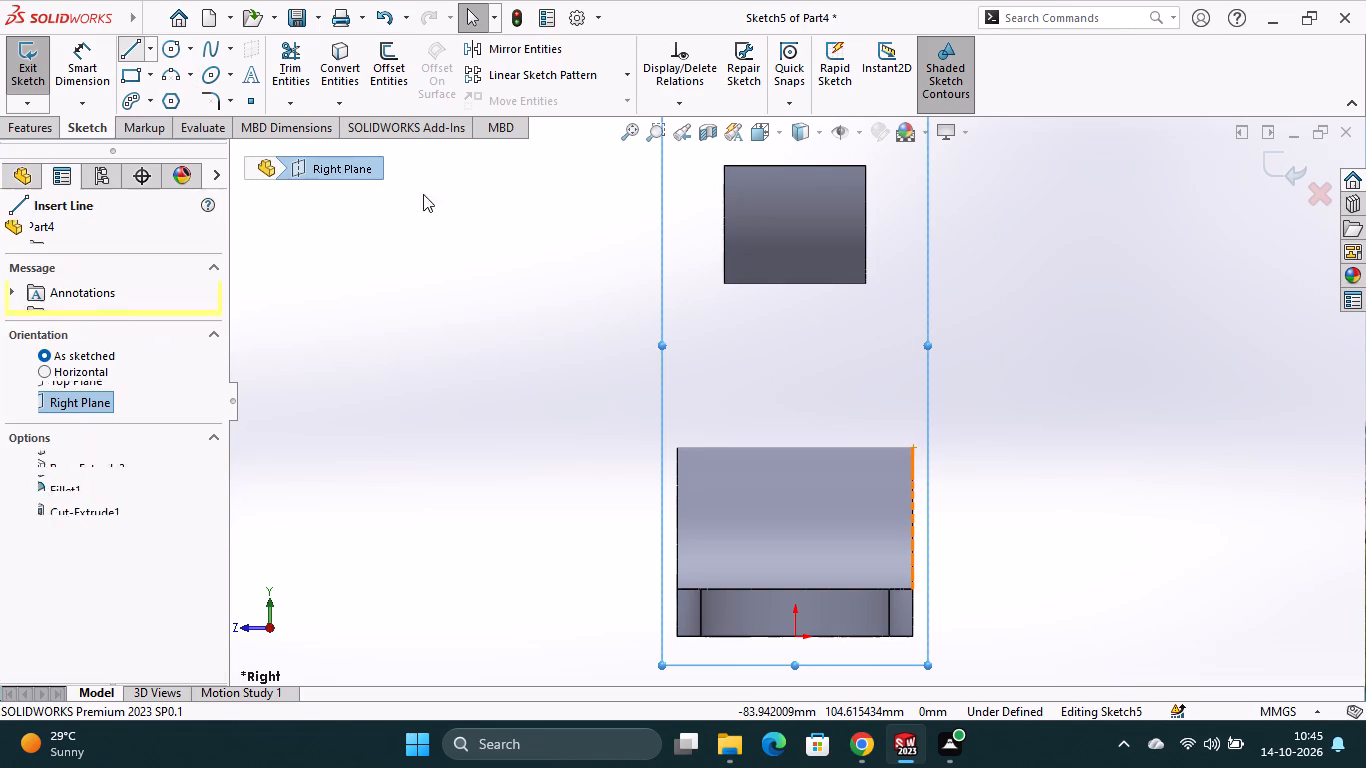
pyautogui.click(866, 283)
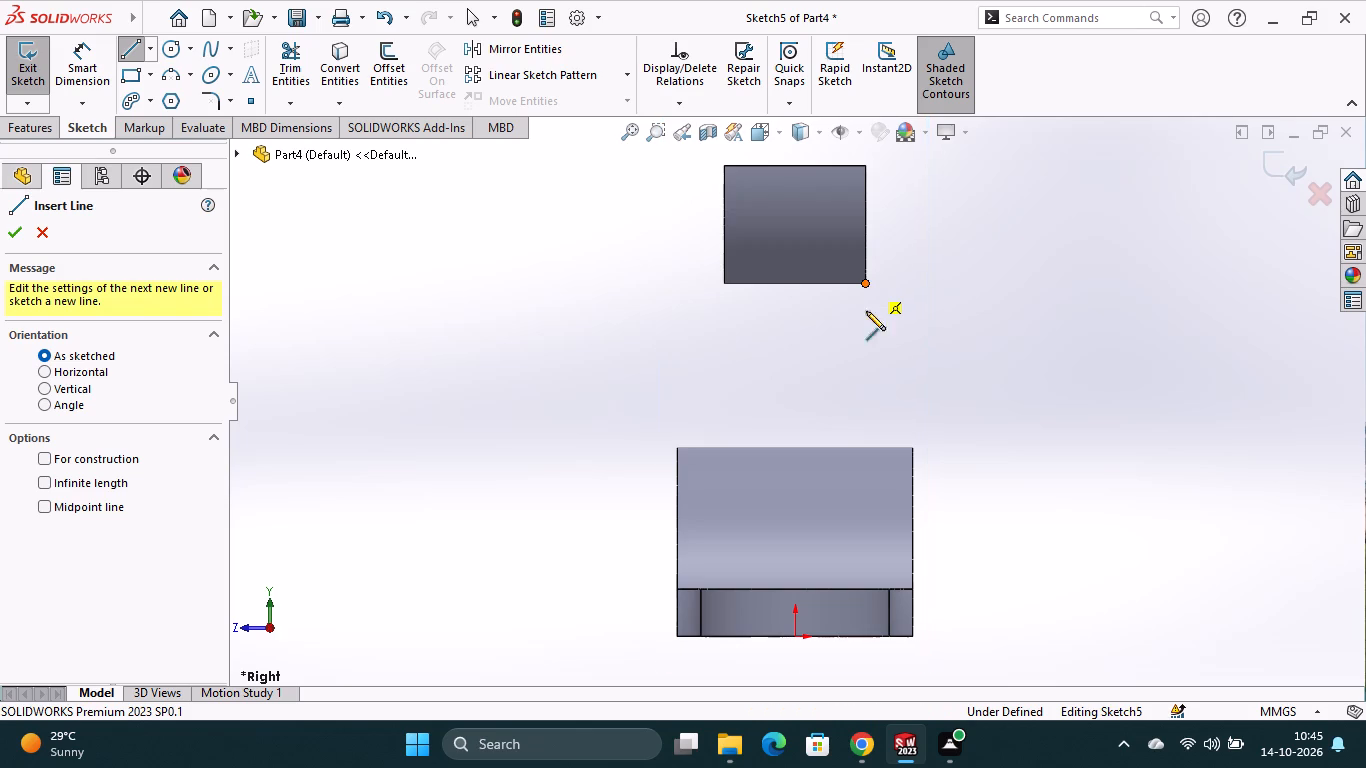
pyautogui.click(914, 448)
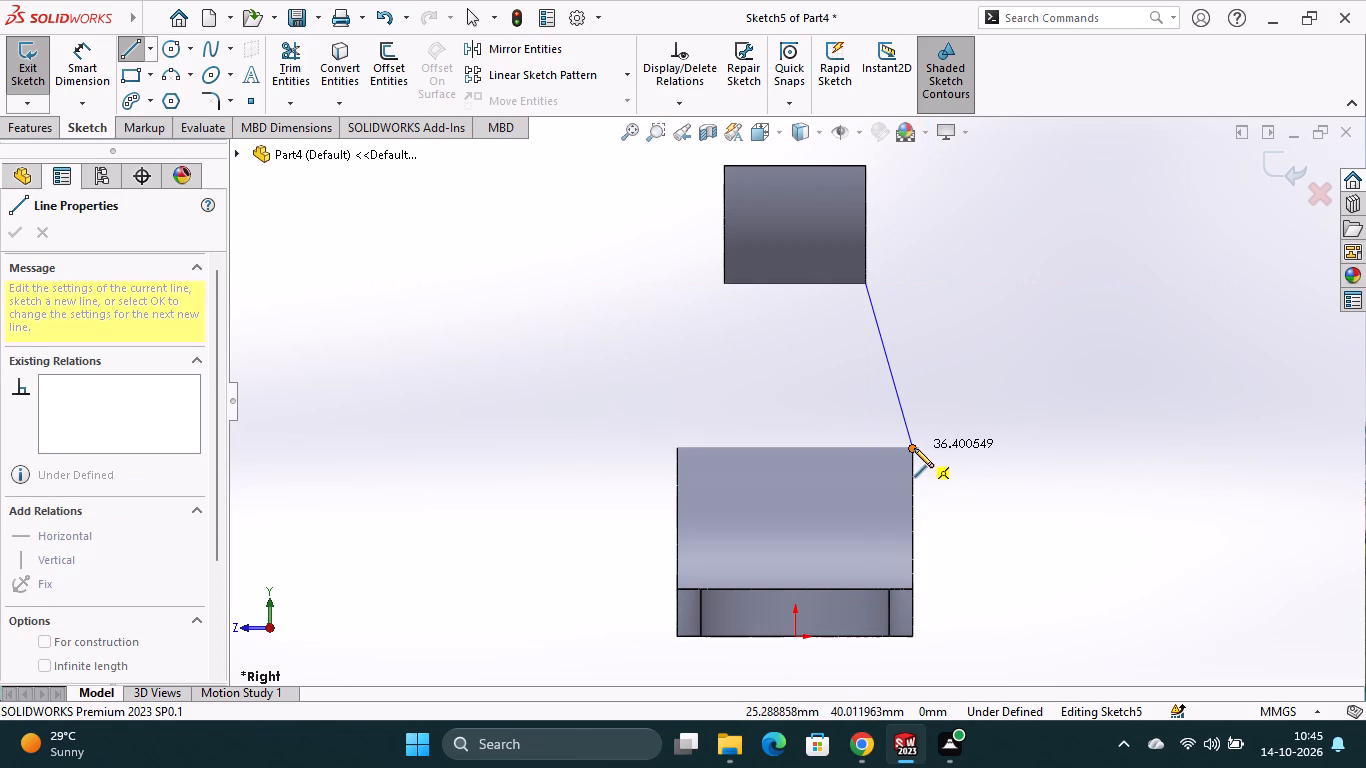
pyautogui.press('Escape')
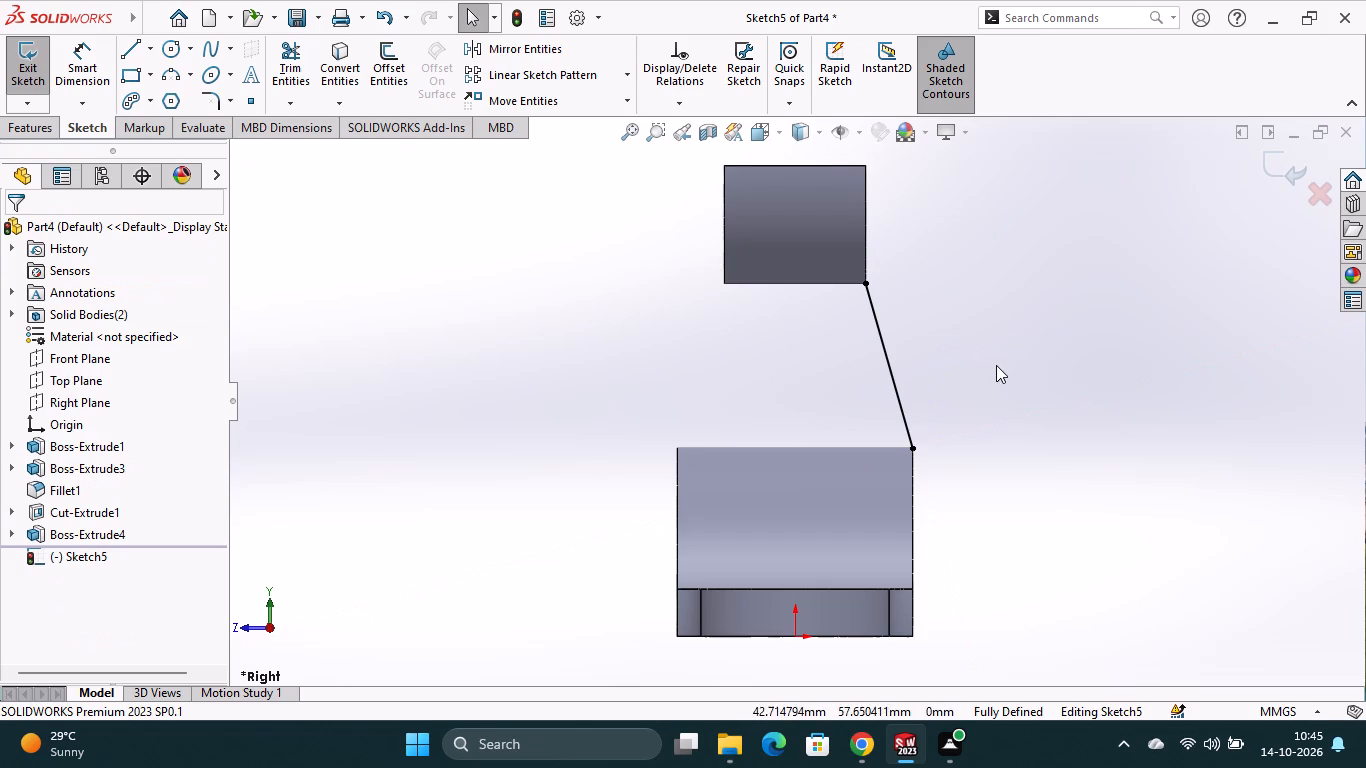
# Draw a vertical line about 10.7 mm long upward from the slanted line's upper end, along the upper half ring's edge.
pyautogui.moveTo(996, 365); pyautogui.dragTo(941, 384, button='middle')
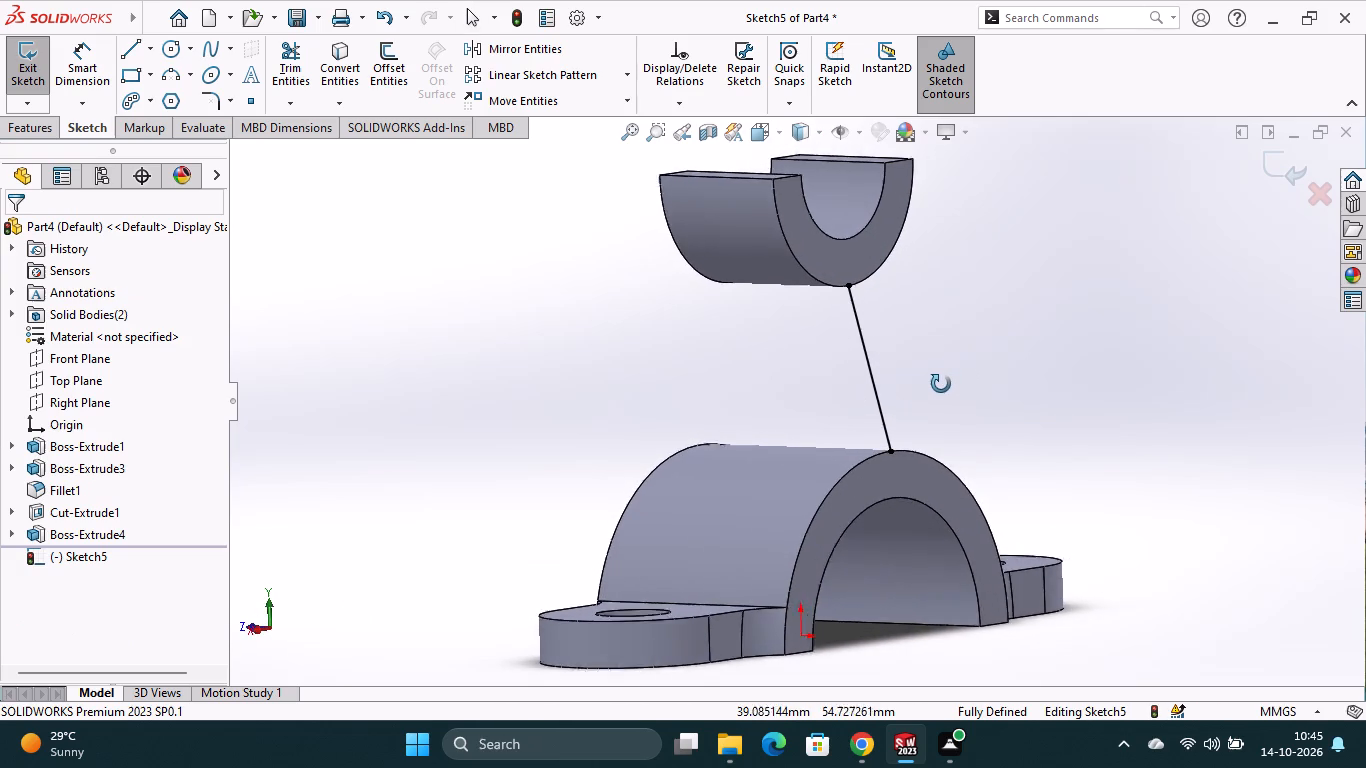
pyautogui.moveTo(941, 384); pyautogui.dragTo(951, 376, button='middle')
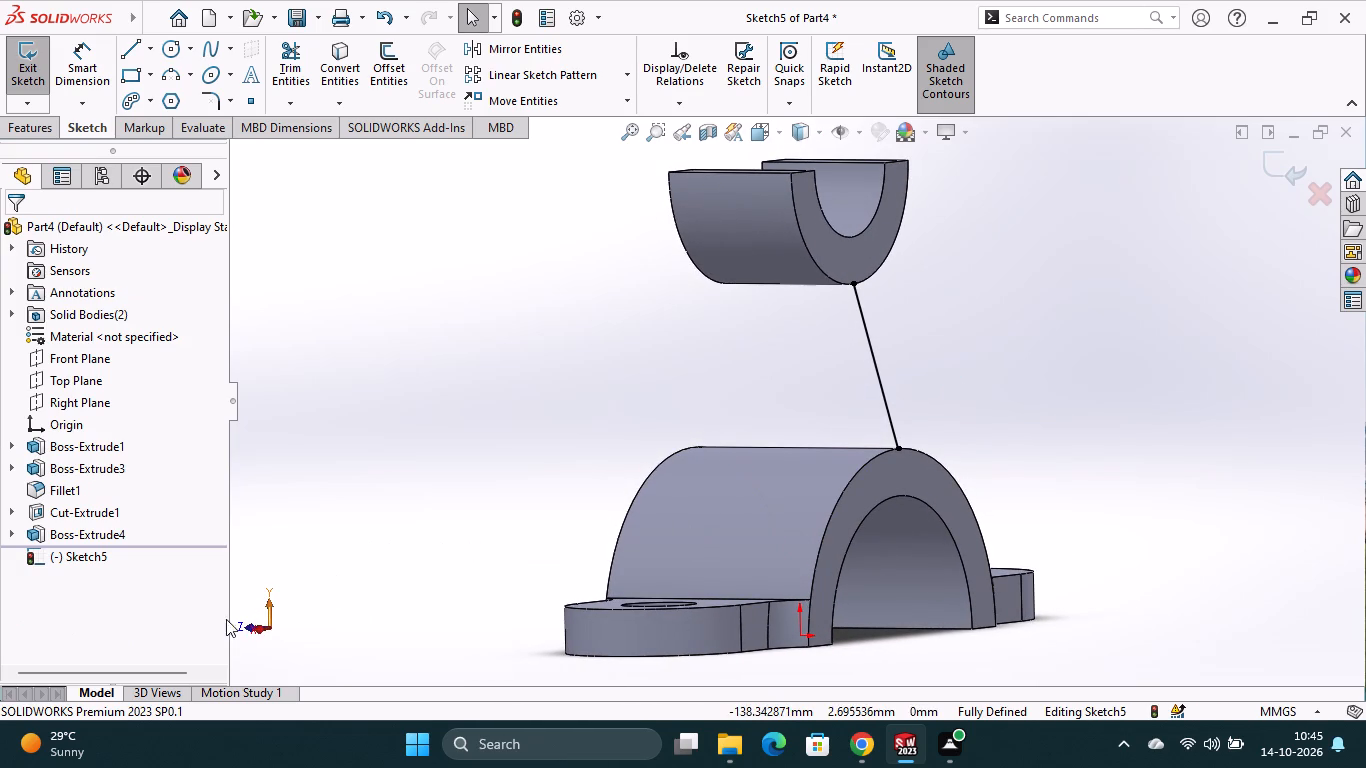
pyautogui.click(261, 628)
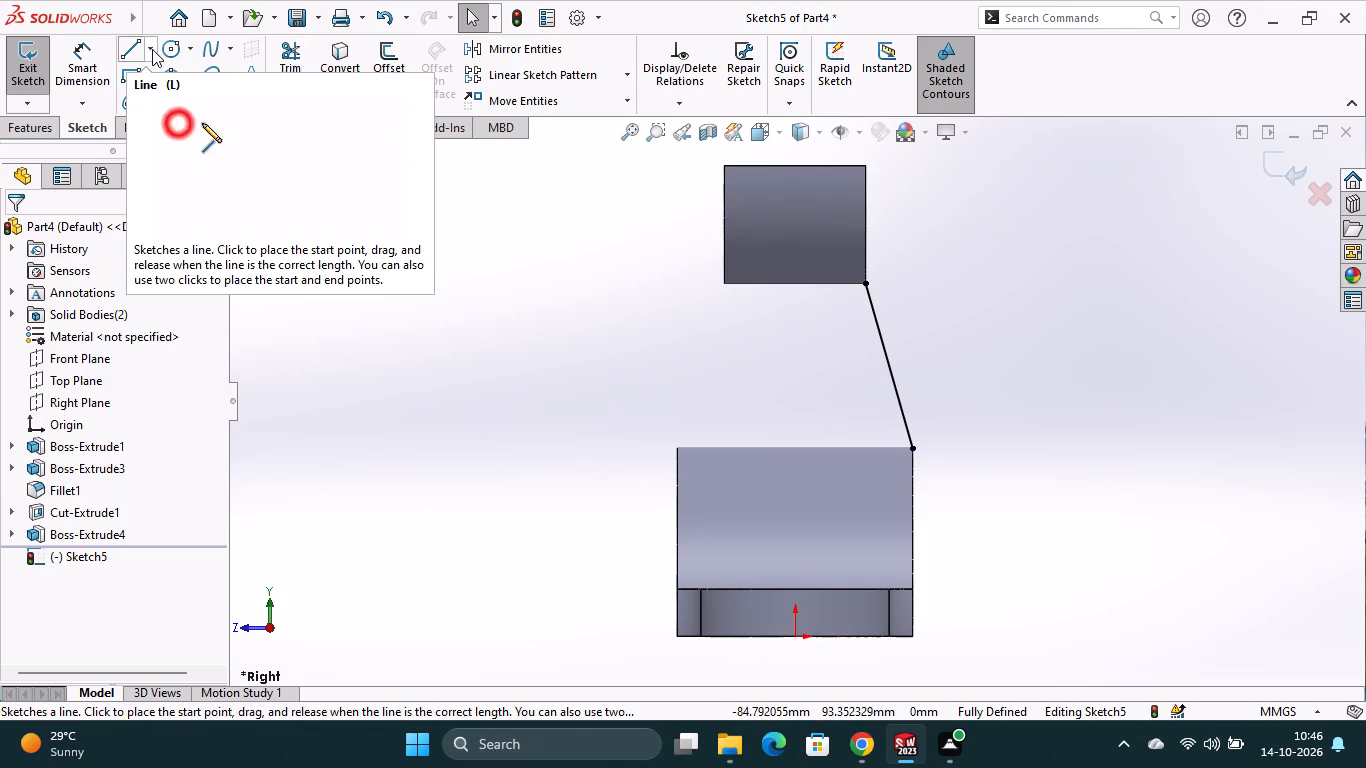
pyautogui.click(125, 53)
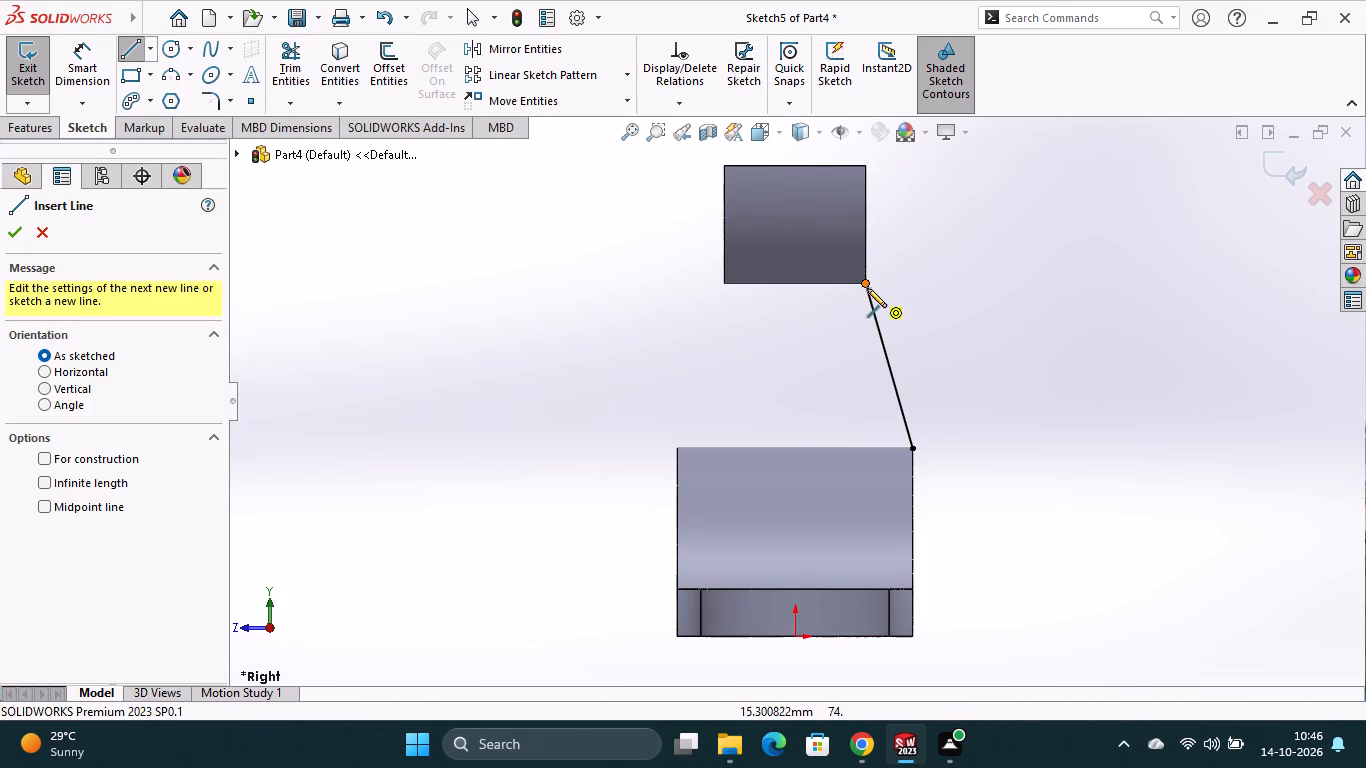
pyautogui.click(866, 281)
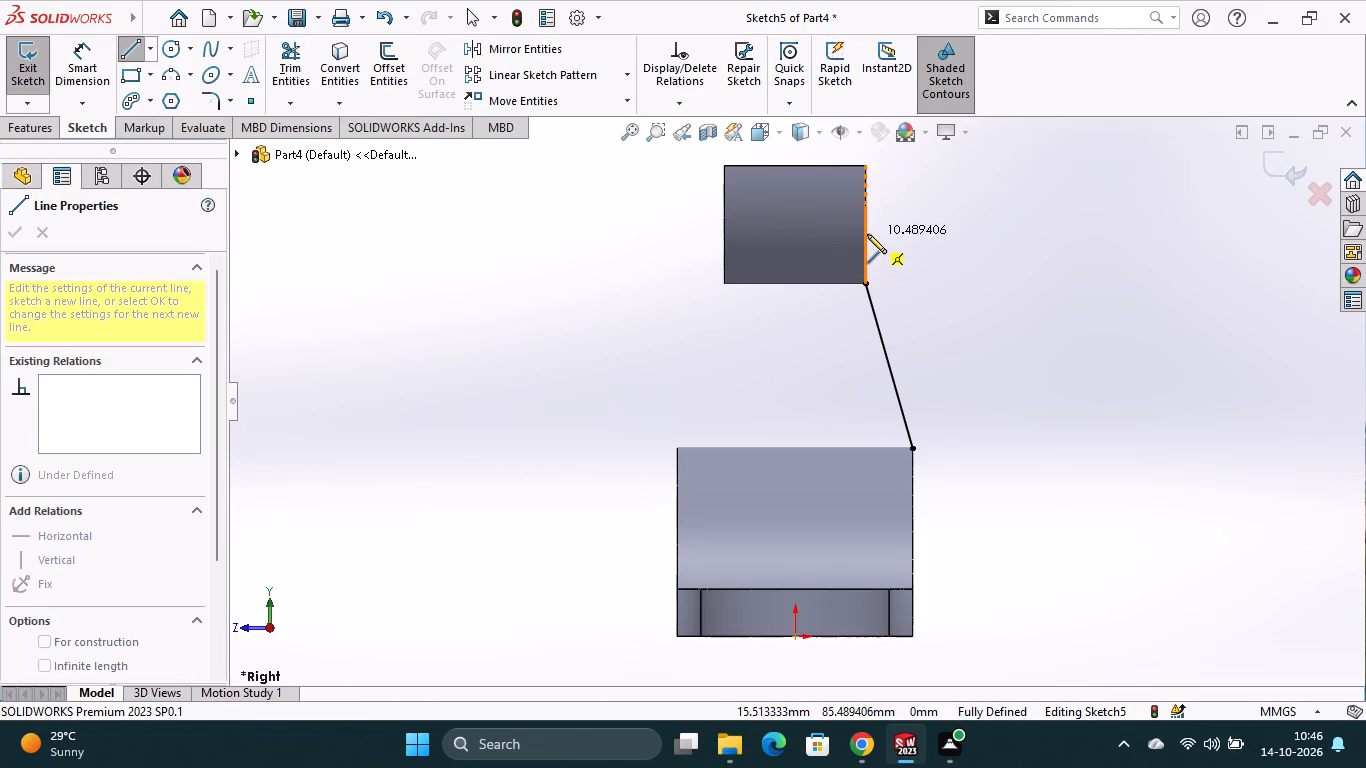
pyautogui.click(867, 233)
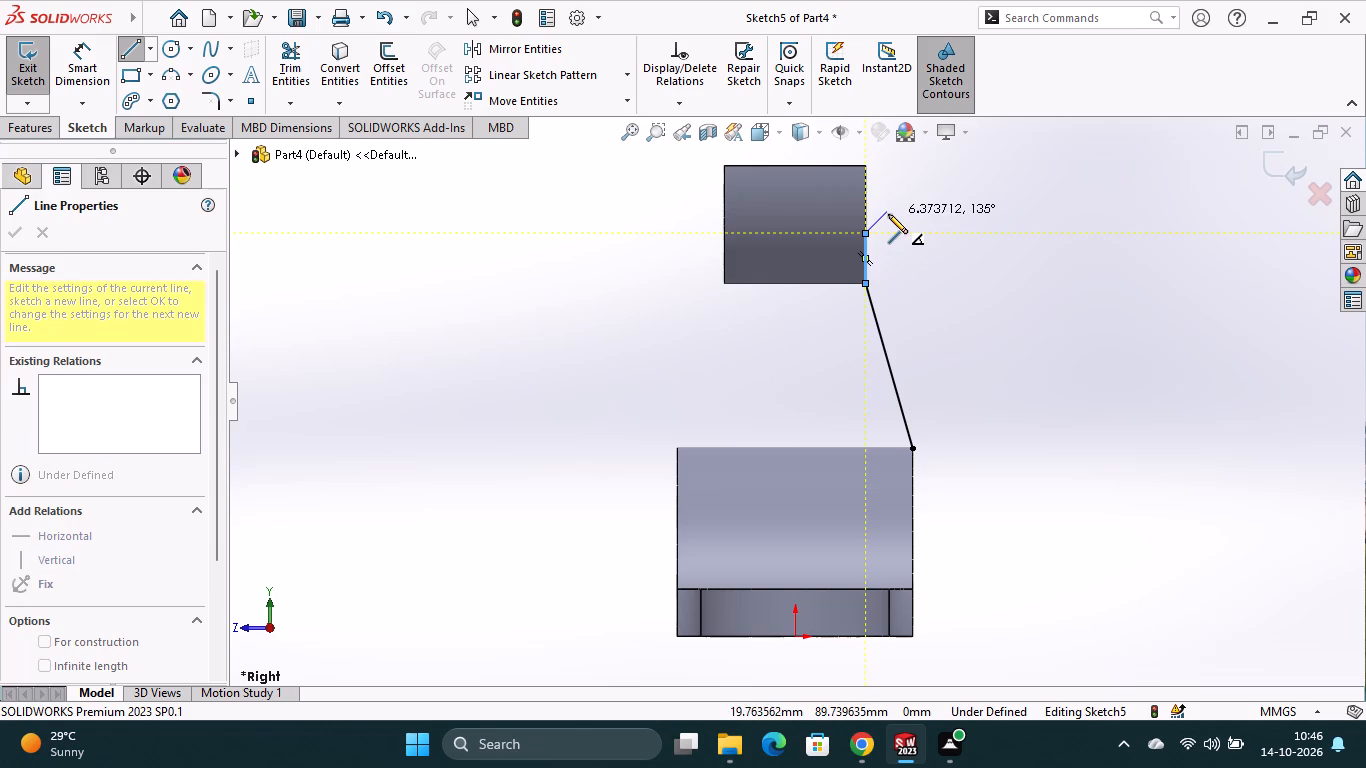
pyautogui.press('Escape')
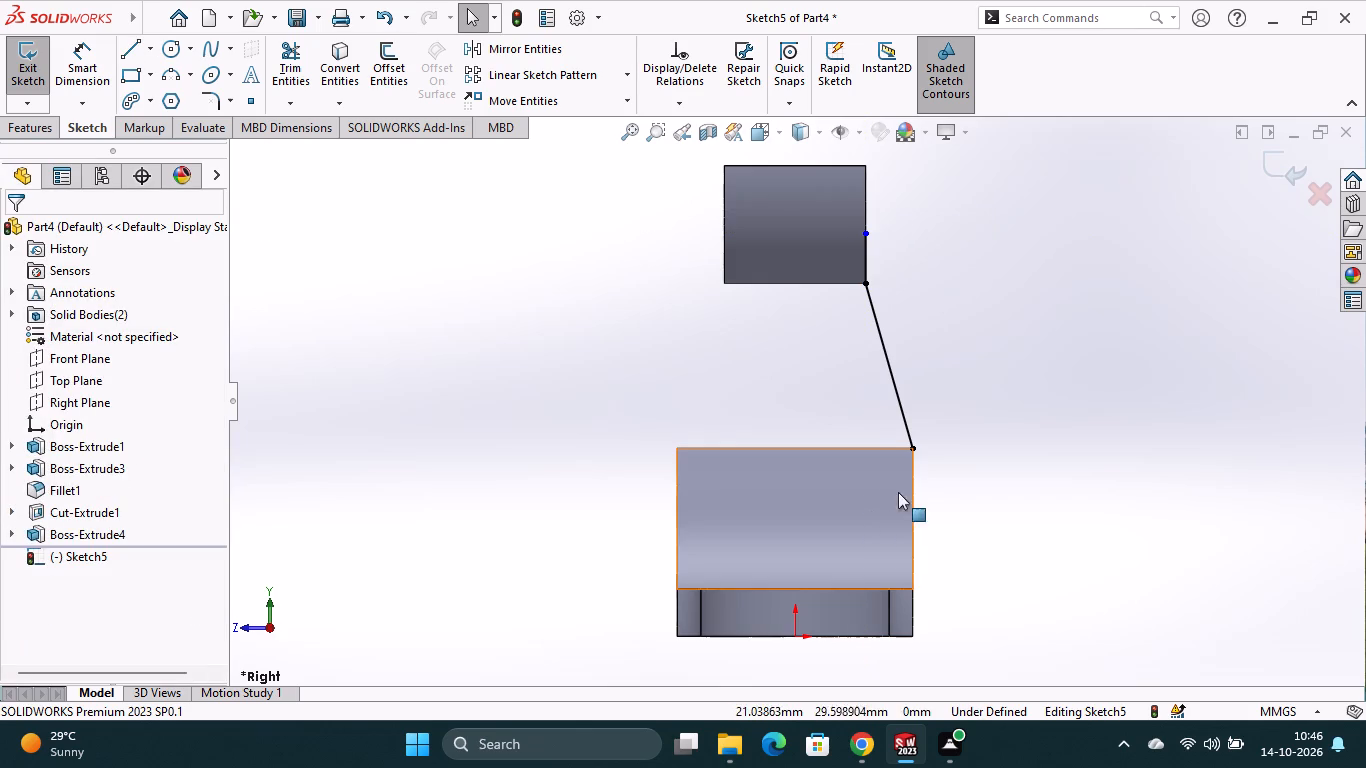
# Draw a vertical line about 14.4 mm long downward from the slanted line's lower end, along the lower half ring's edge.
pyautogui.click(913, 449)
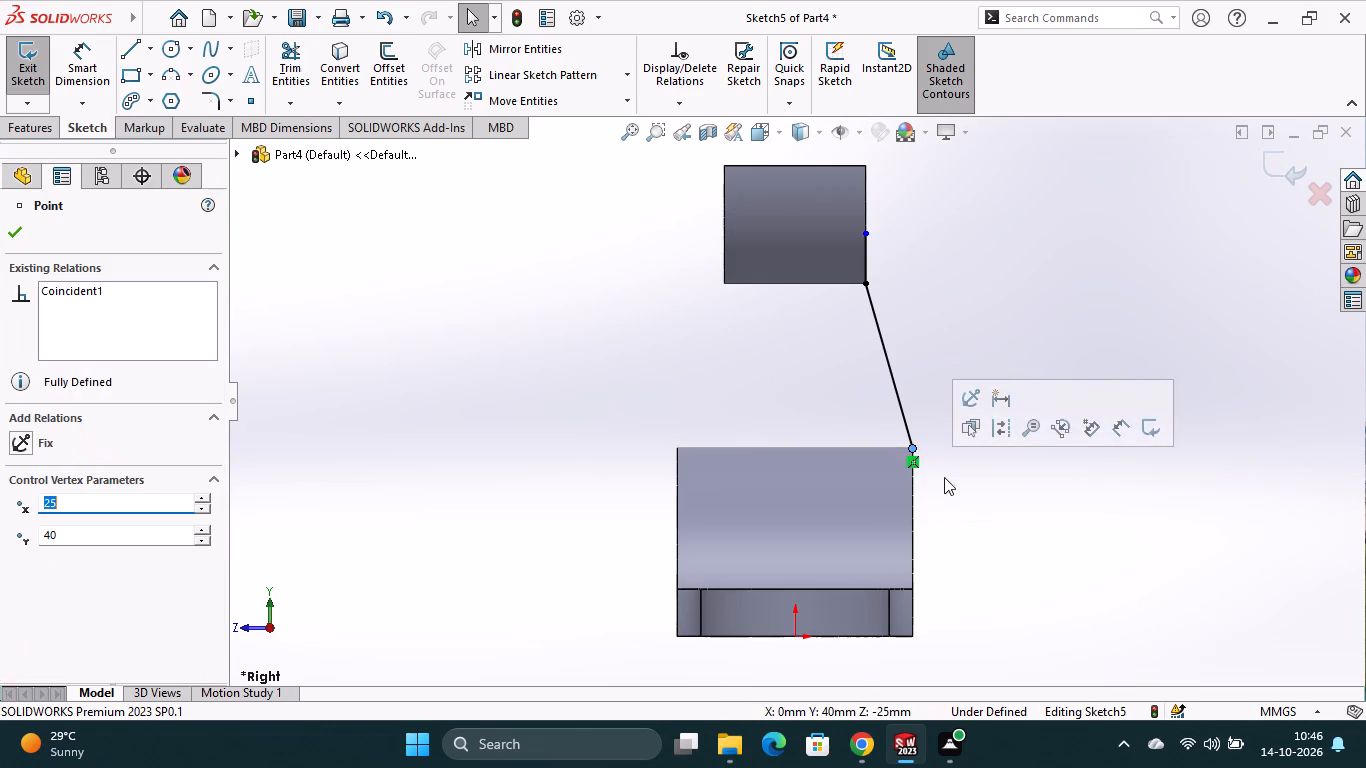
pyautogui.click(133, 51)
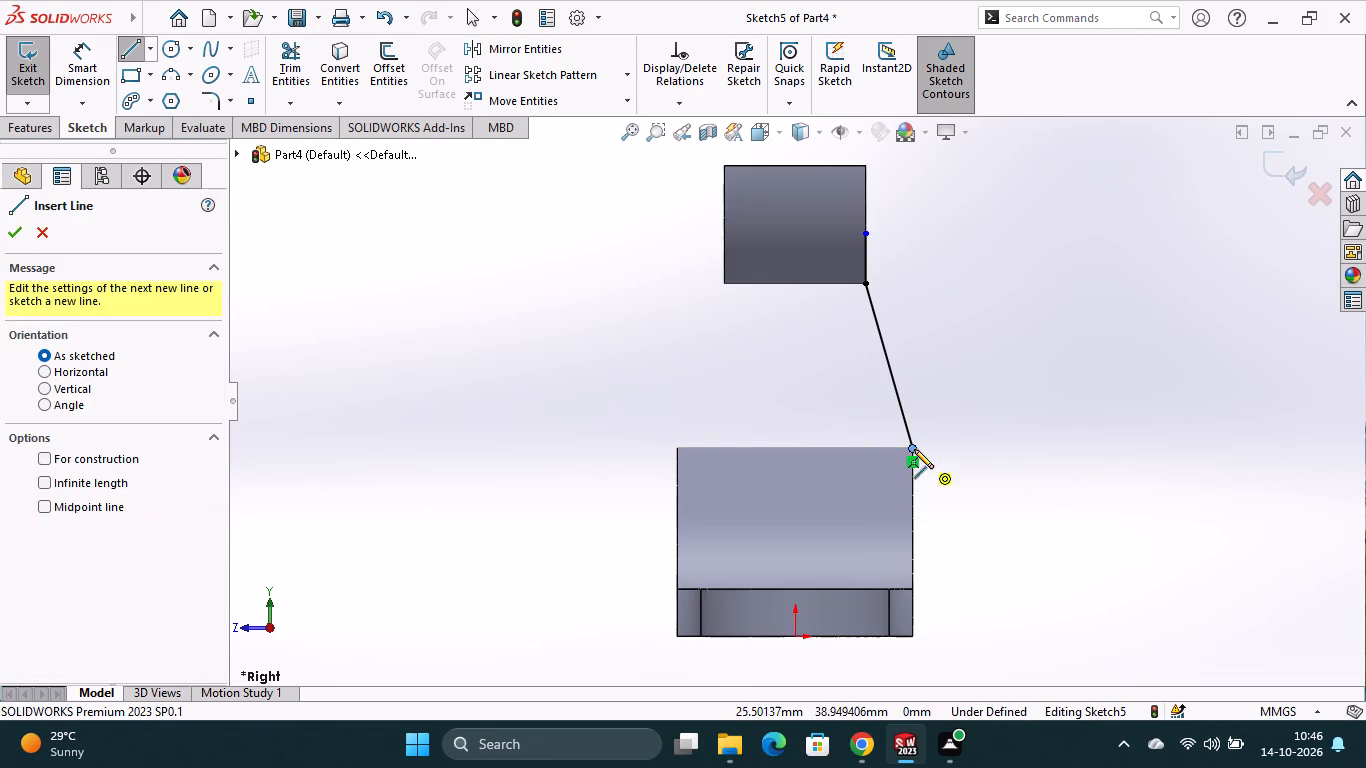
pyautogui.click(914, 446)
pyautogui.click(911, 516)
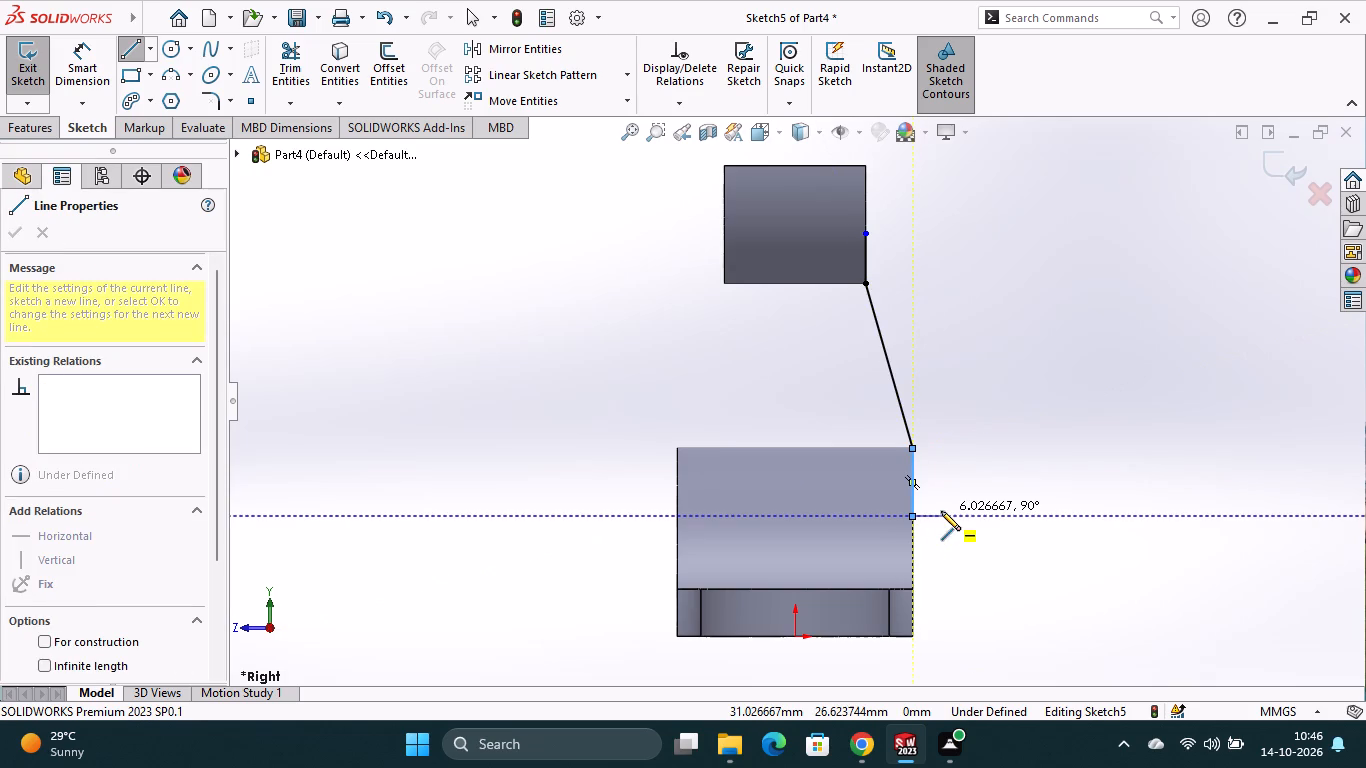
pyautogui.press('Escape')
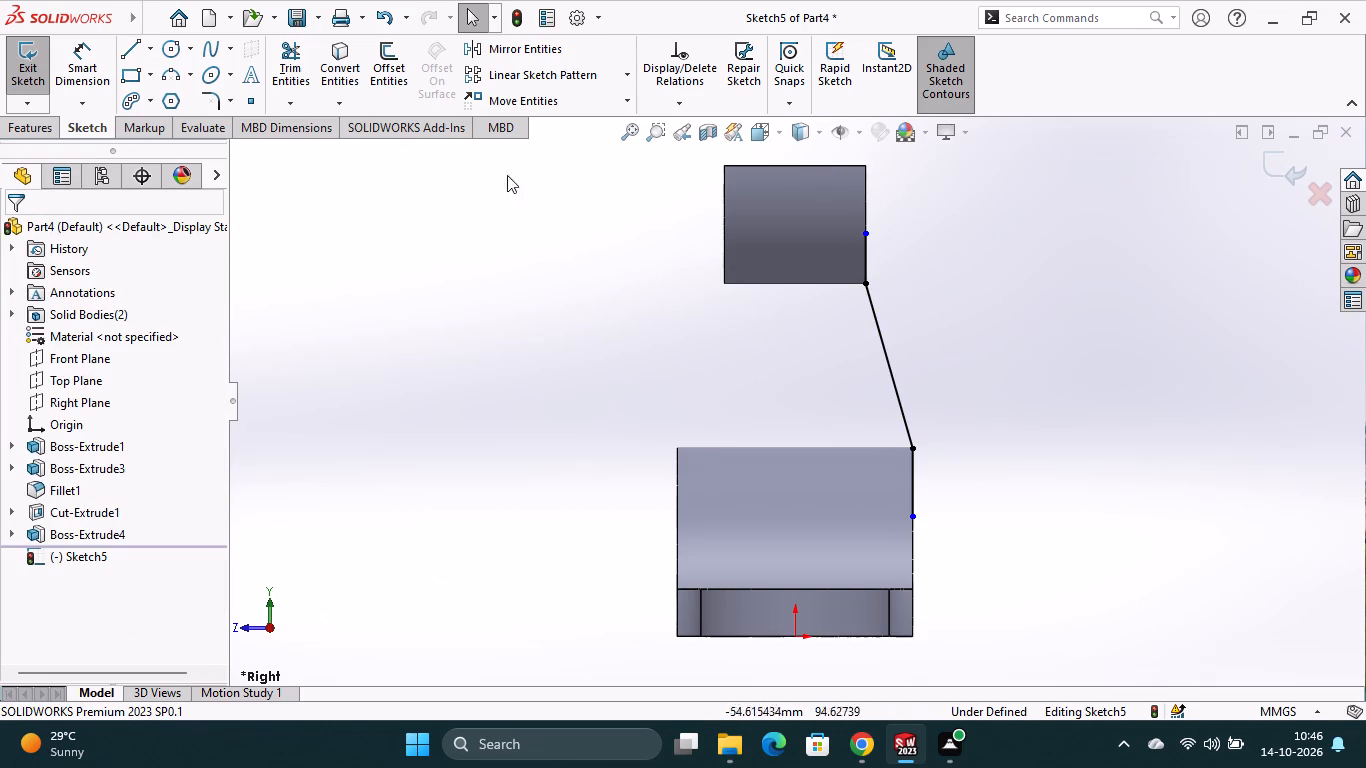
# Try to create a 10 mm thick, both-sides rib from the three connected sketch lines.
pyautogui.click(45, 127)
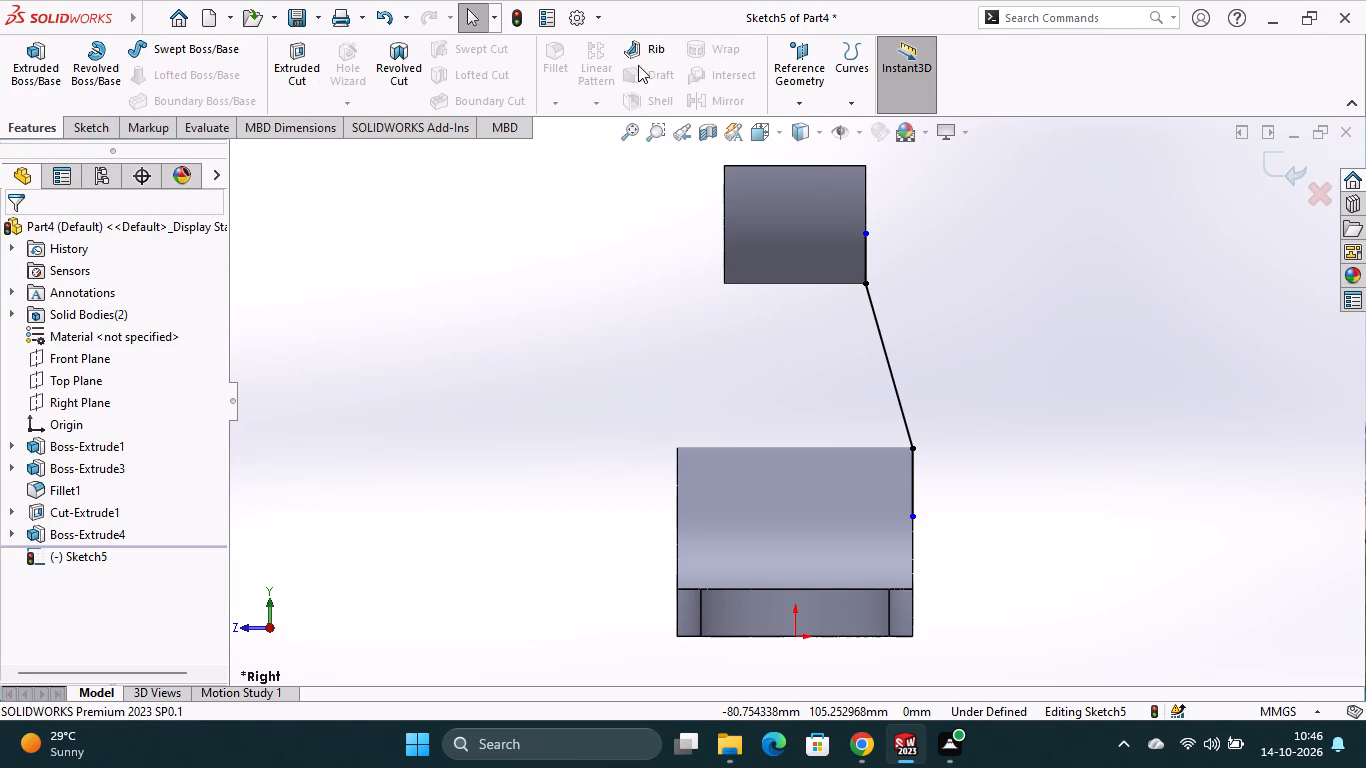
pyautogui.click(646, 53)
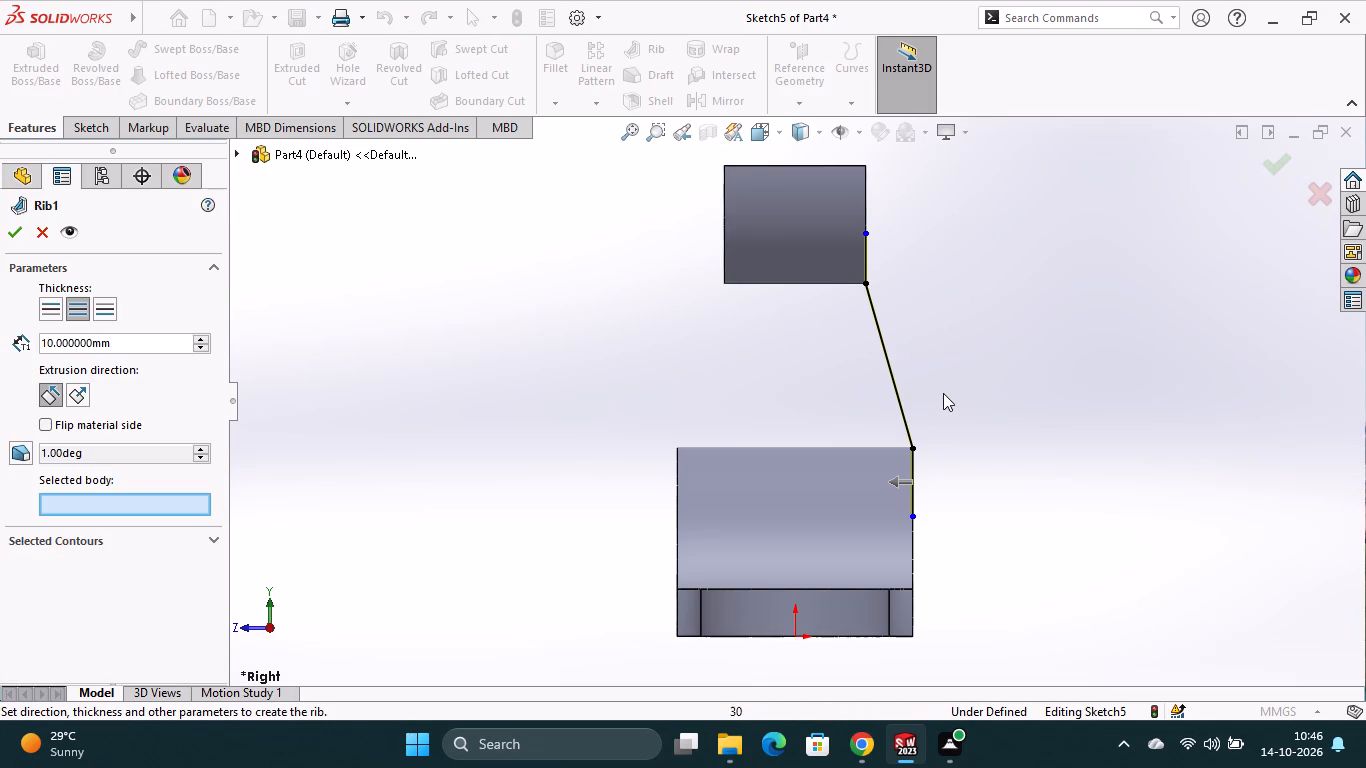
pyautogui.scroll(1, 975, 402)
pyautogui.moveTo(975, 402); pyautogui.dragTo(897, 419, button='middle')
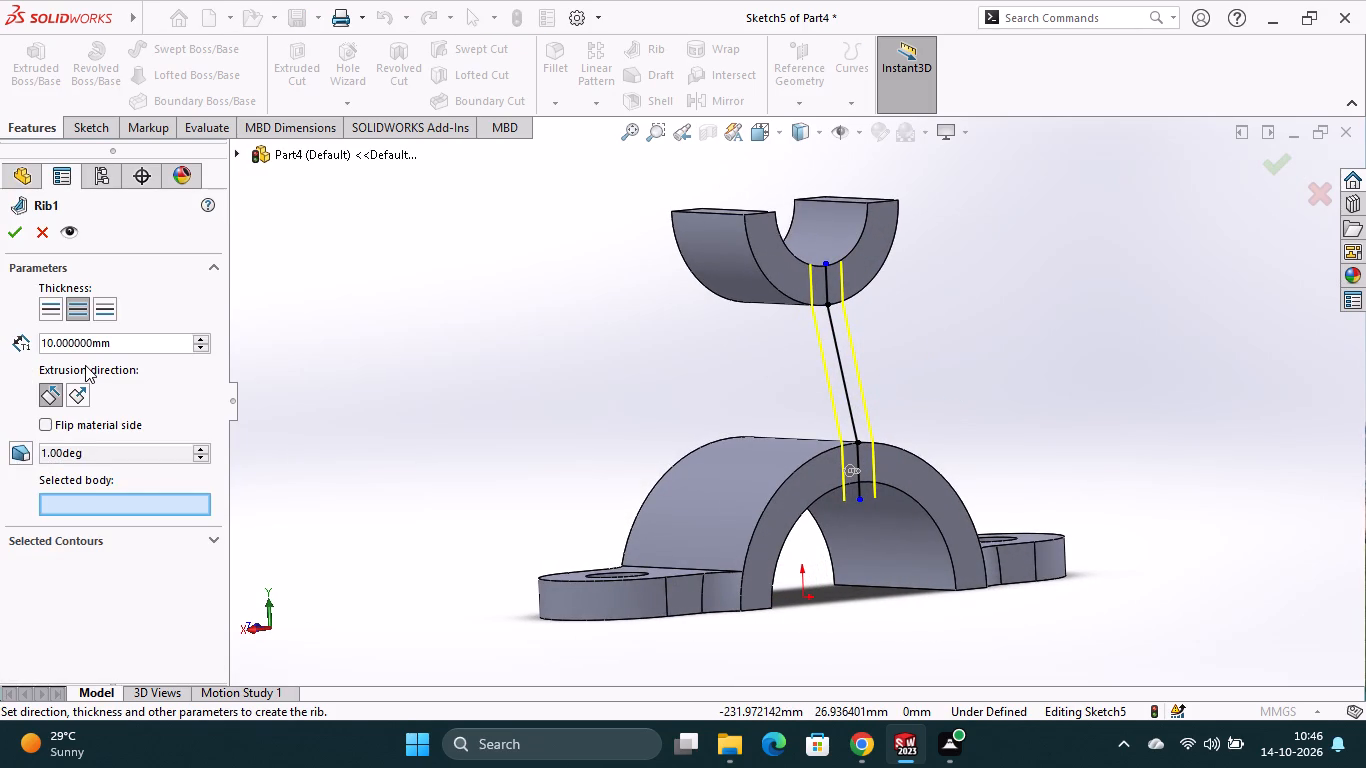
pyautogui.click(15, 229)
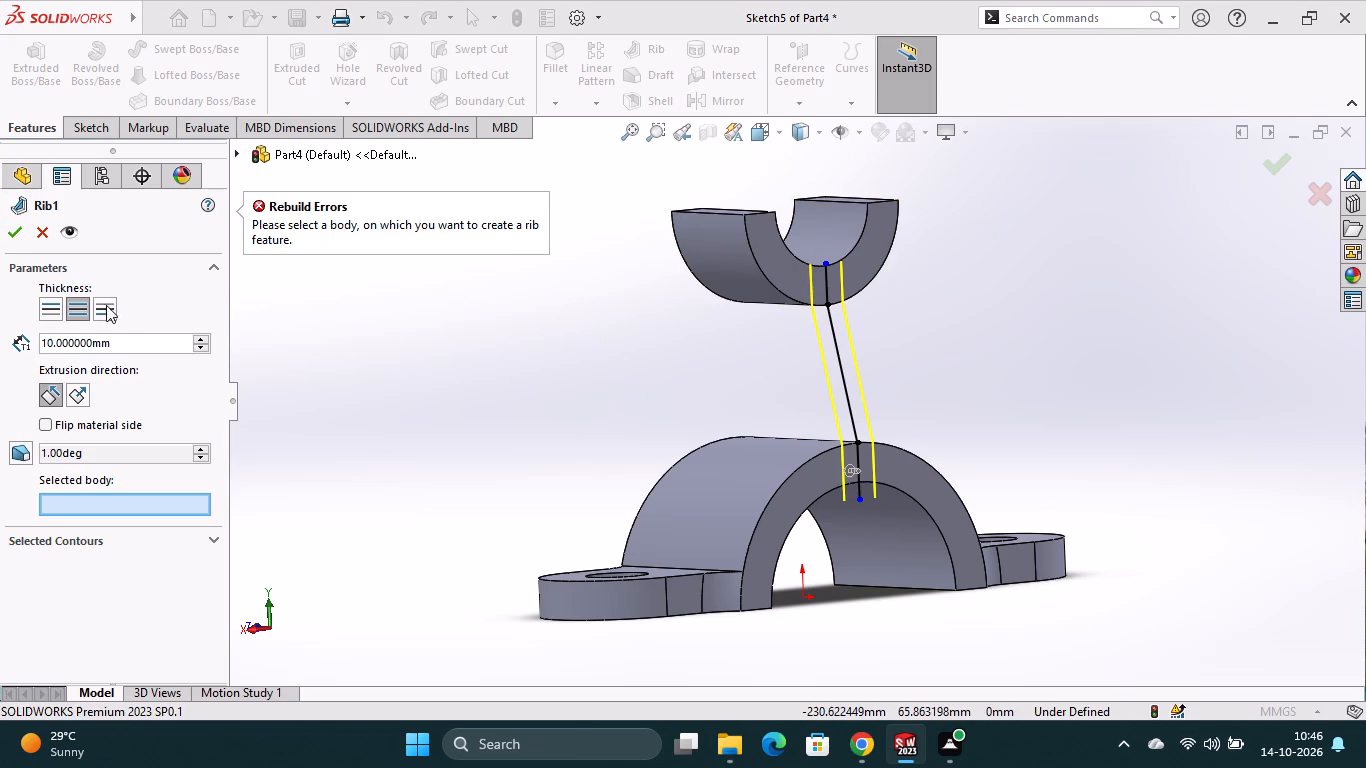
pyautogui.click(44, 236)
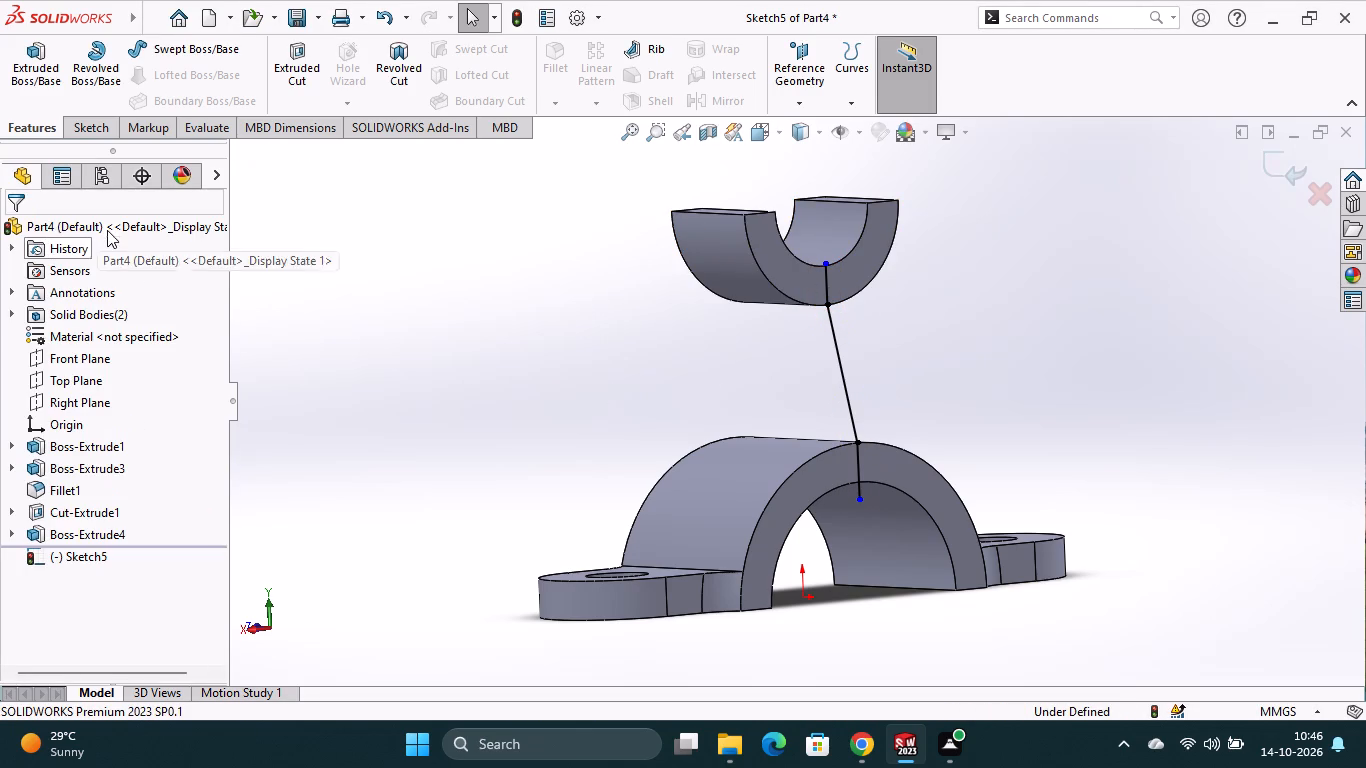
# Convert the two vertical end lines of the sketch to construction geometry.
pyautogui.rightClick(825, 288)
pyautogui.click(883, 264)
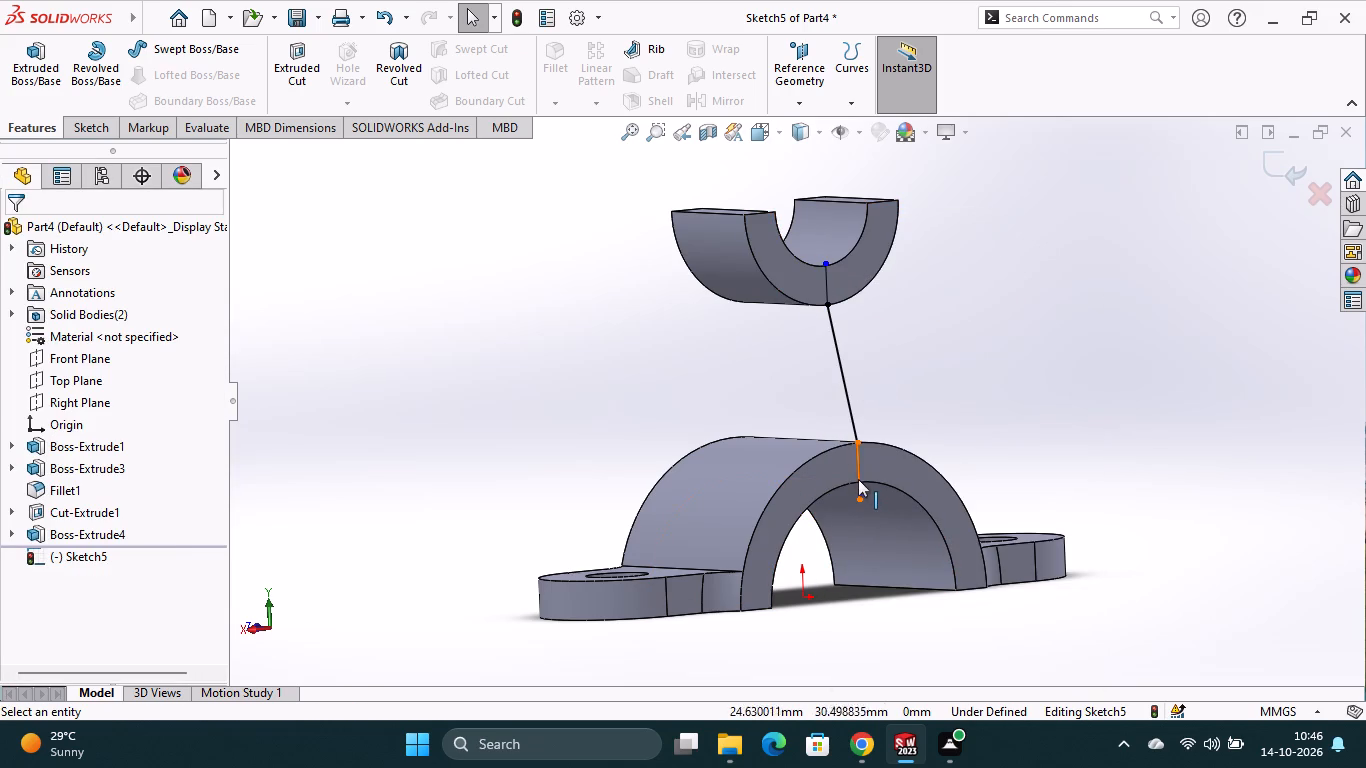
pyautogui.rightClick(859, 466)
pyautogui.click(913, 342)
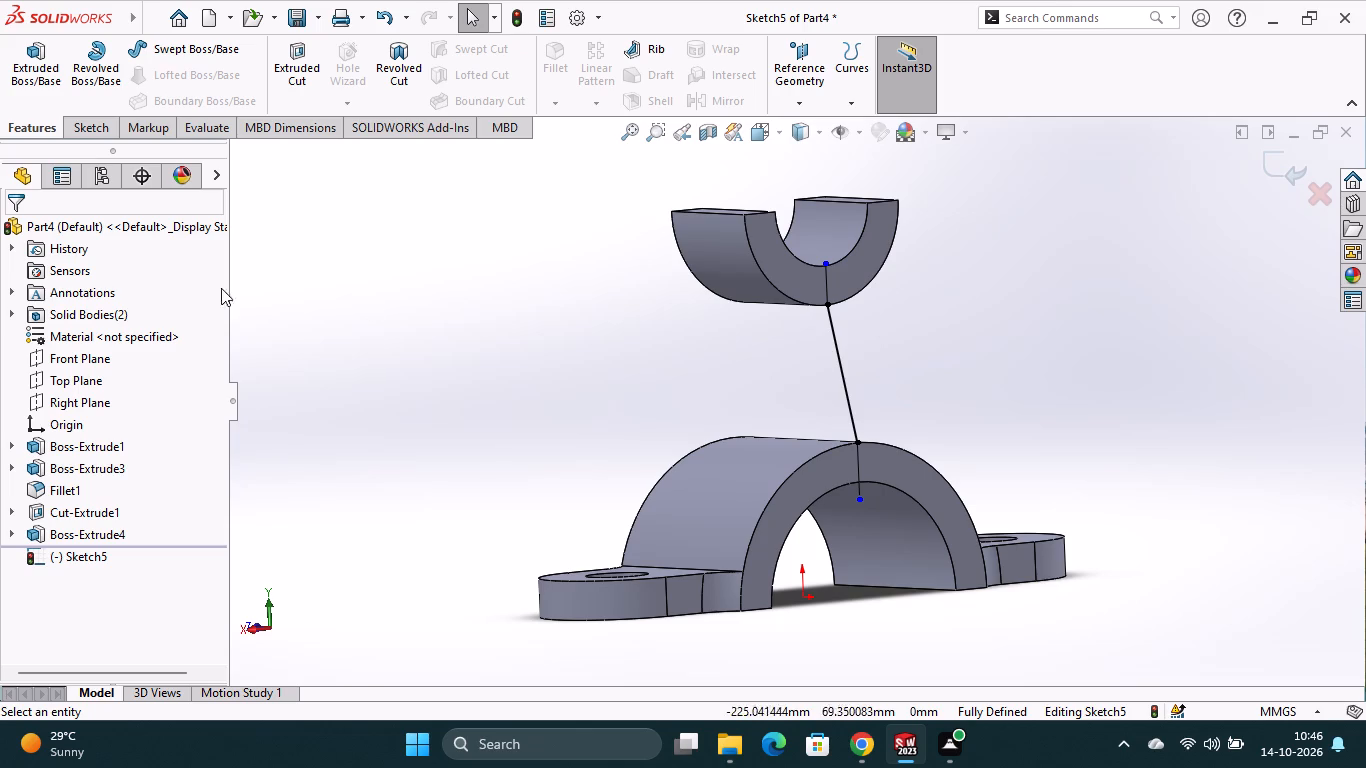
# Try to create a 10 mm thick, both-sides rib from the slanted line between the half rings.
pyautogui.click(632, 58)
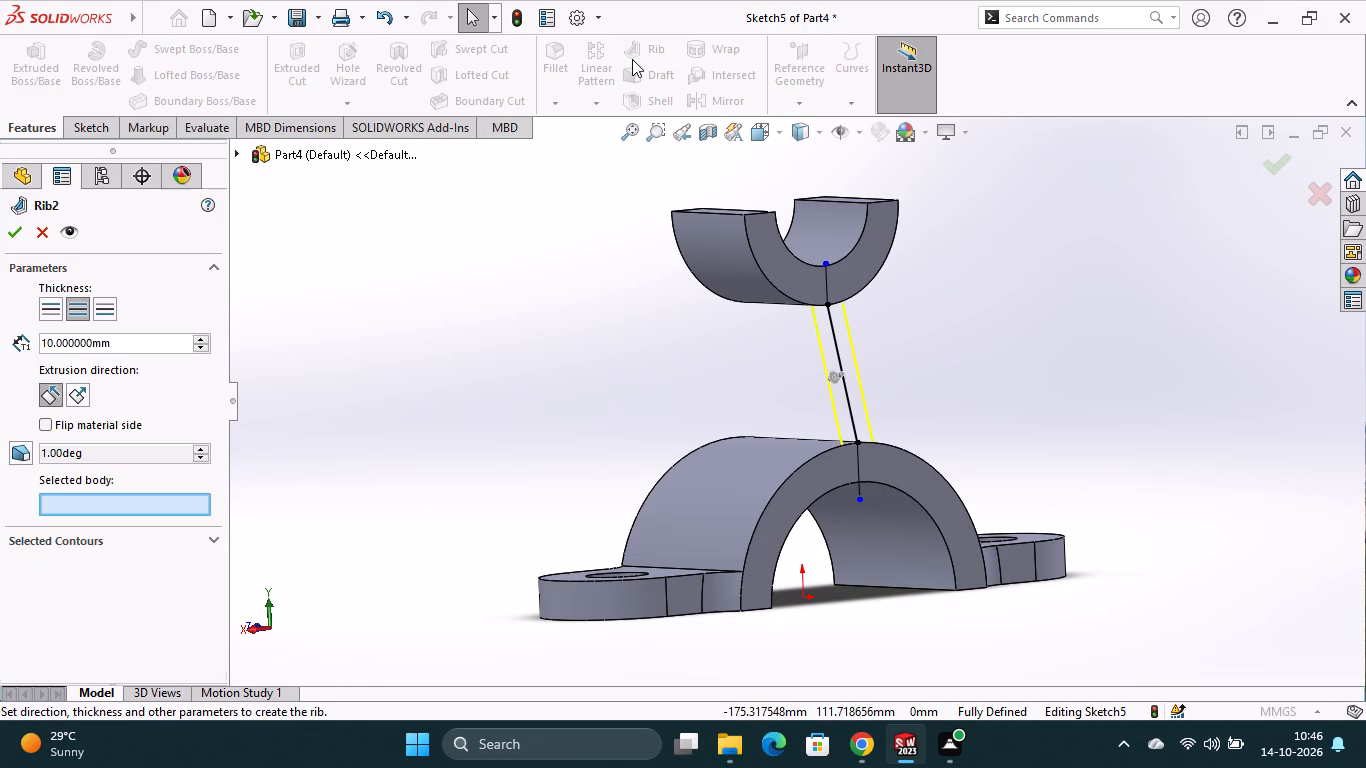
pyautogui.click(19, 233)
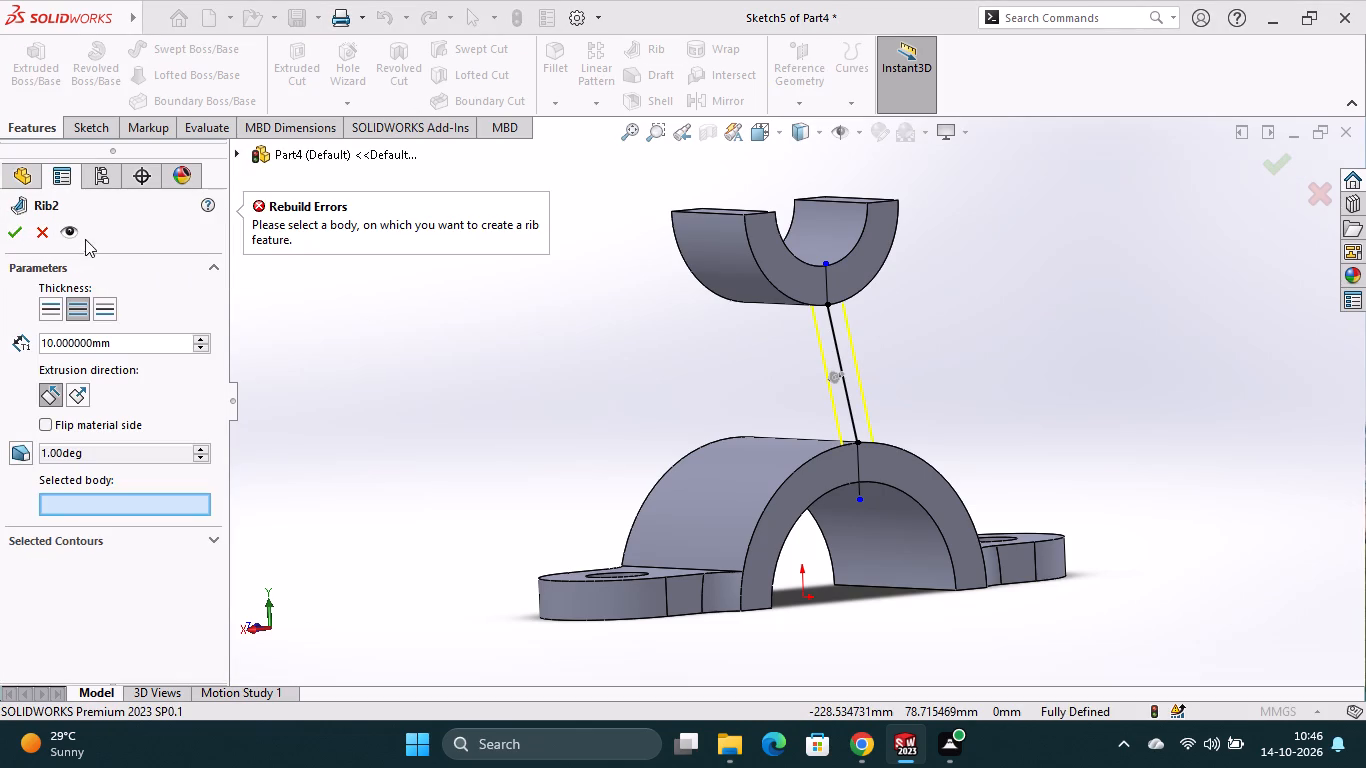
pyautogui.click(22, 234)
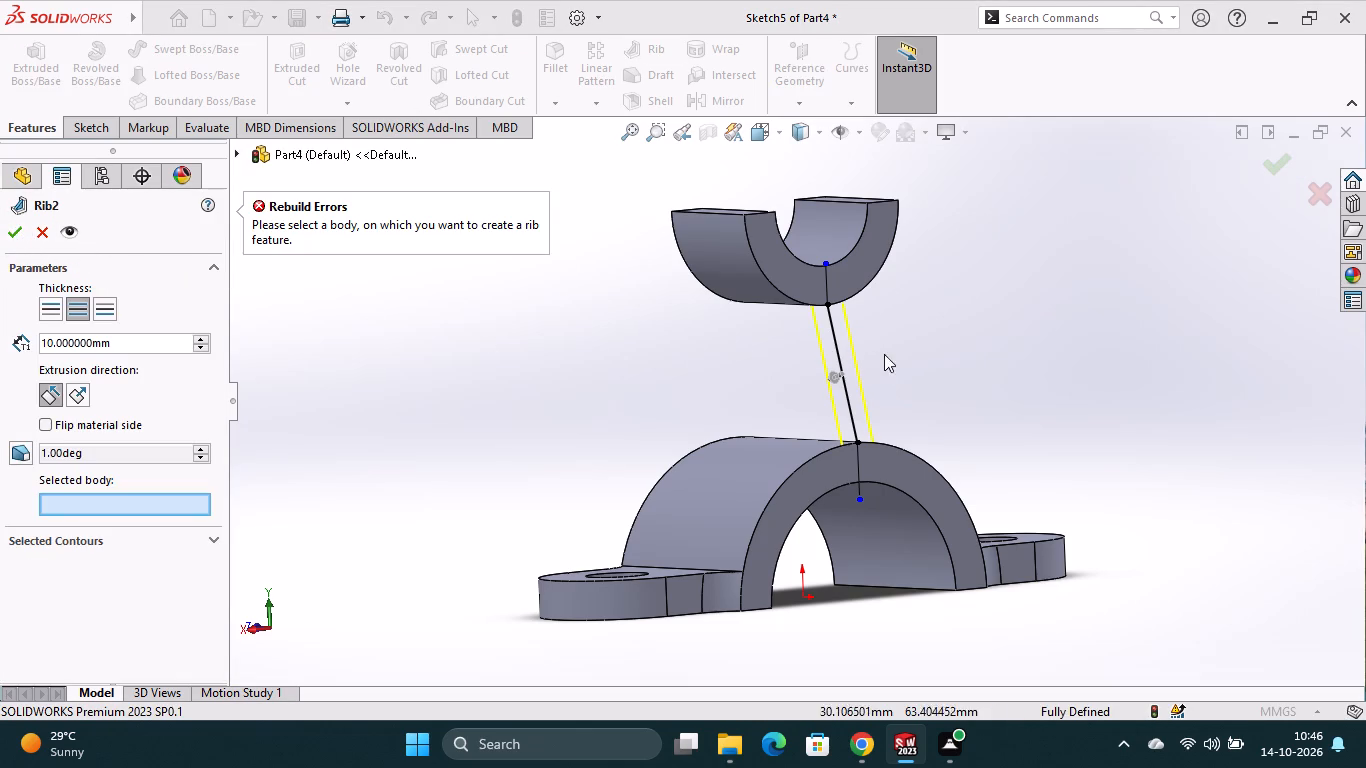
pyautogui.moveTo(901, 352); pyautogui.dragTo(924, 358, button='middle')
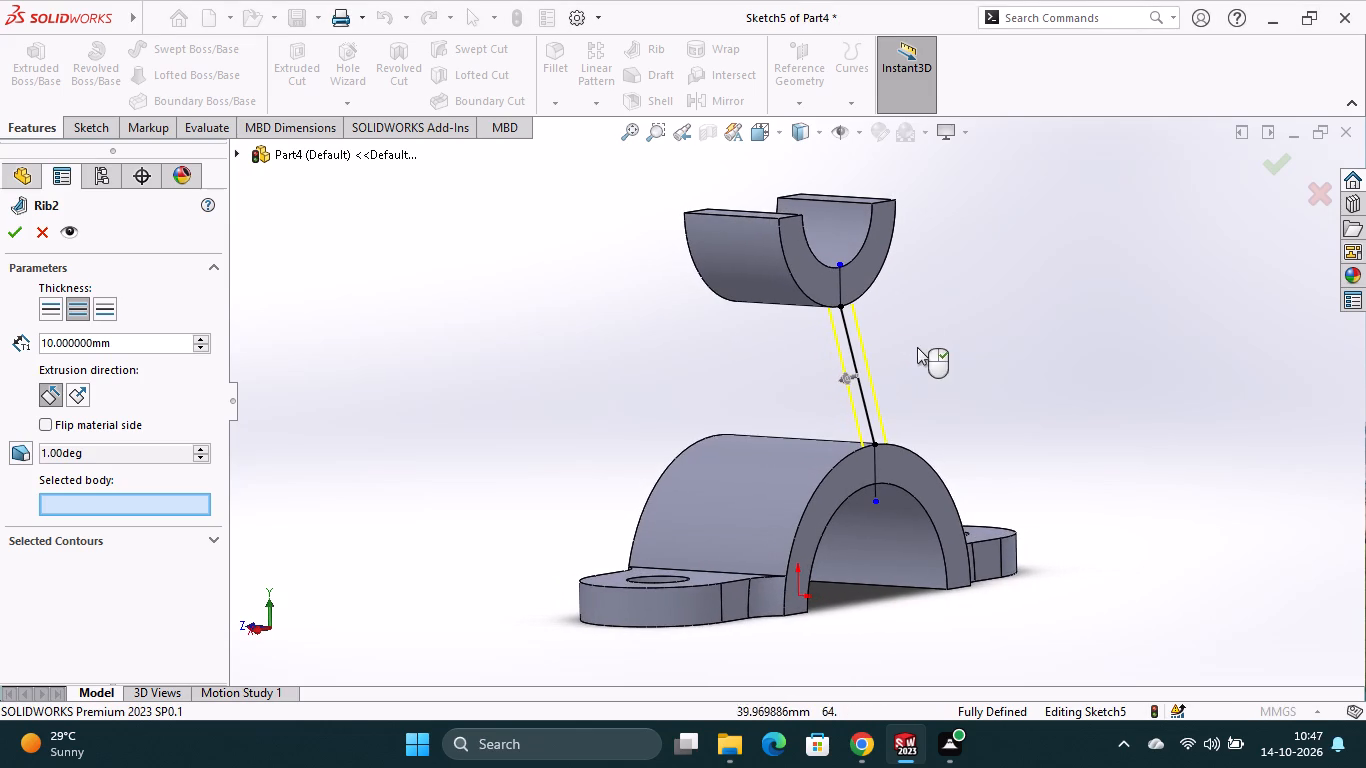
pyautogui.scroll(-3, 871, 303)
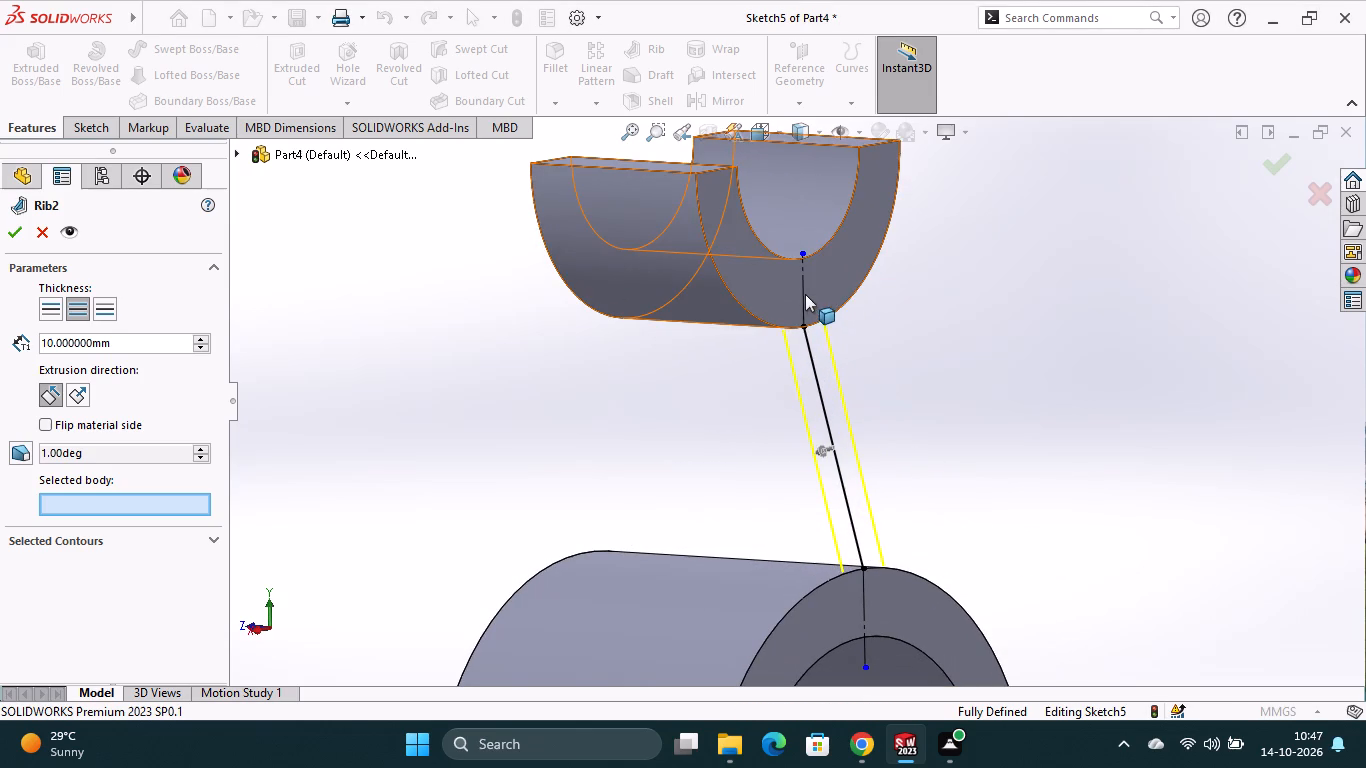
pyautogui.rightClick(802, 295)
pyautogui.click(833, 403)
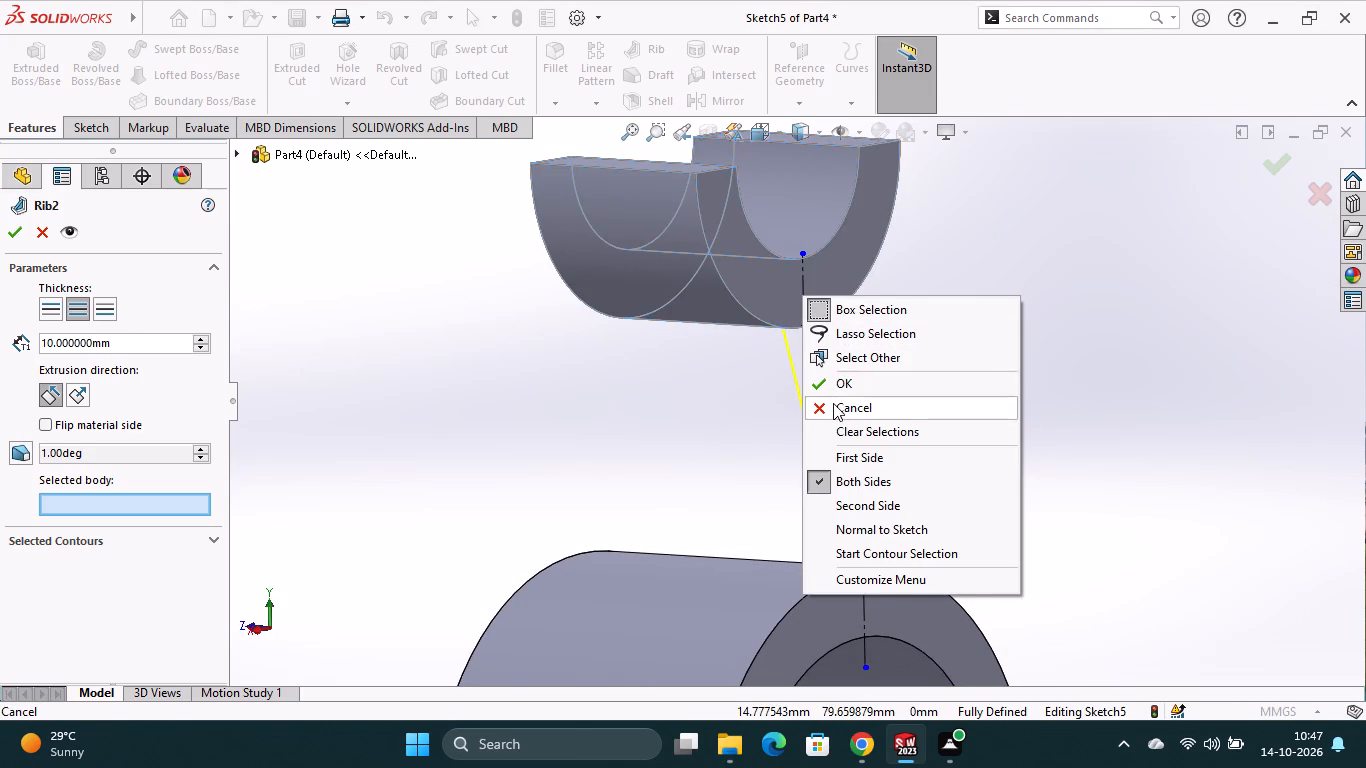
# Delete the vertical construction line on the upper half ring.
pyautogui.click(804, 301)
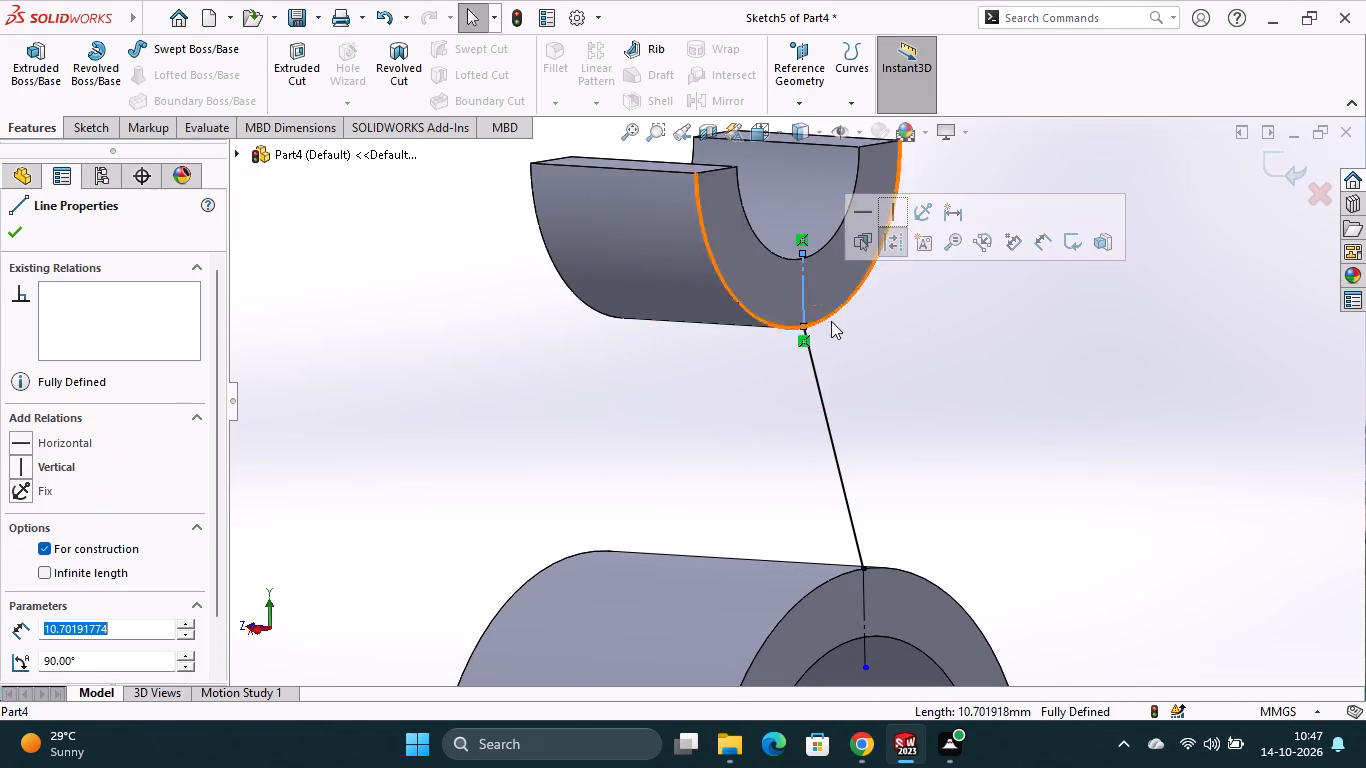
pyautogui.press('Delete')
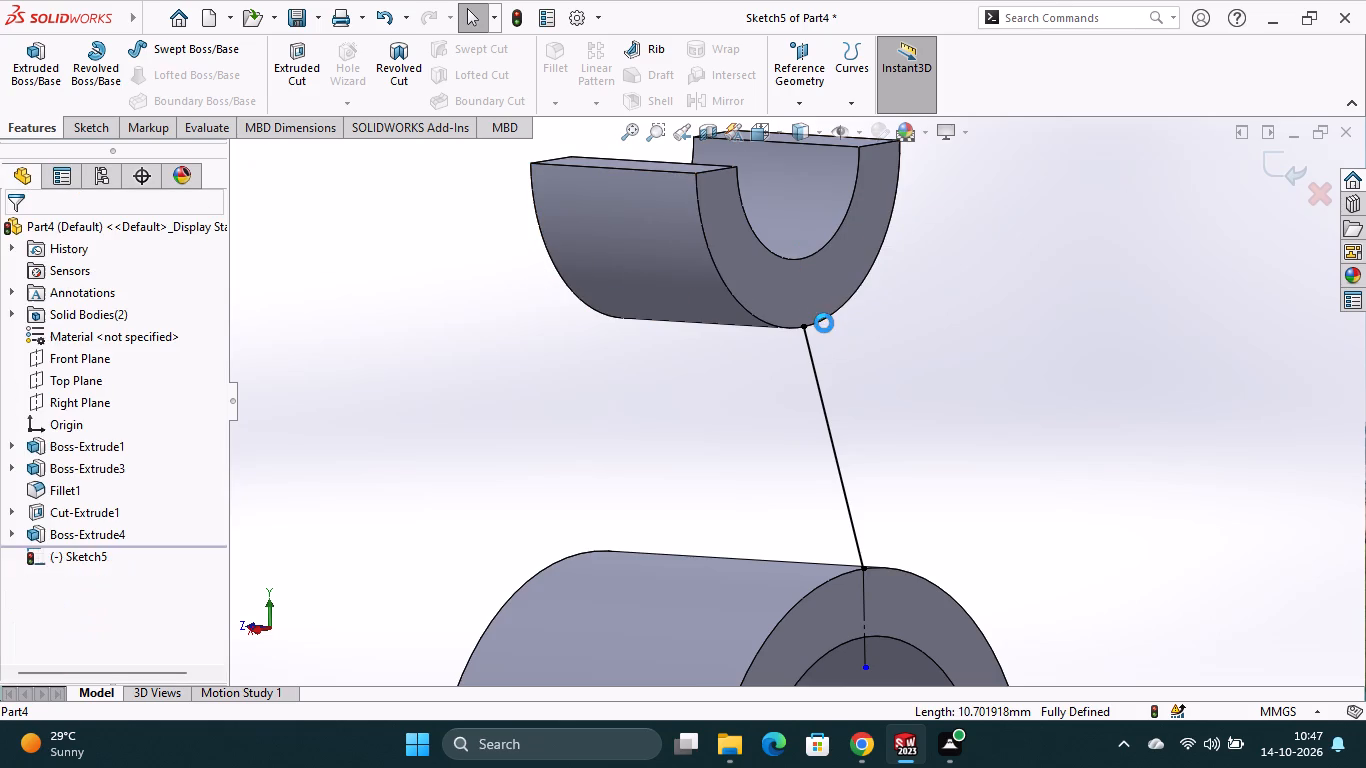
# Draw a short vertical line upward from the slanted line's upper end, stopping inside the upper half ring's wall thickness.
pyautogui.click(90, 128)
pyautogui.click(127, 54)
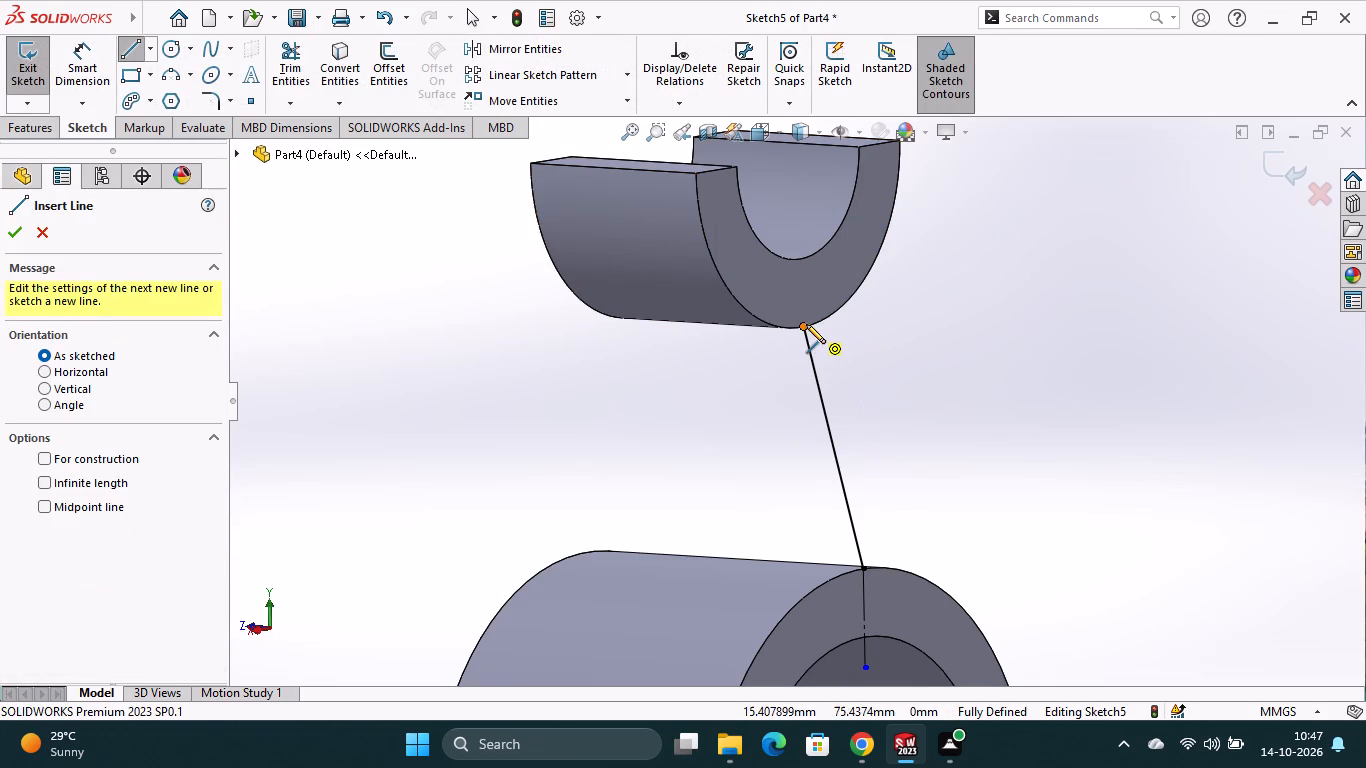
pyautogui.click(806, 324)
pyautogui.click(805, 299)
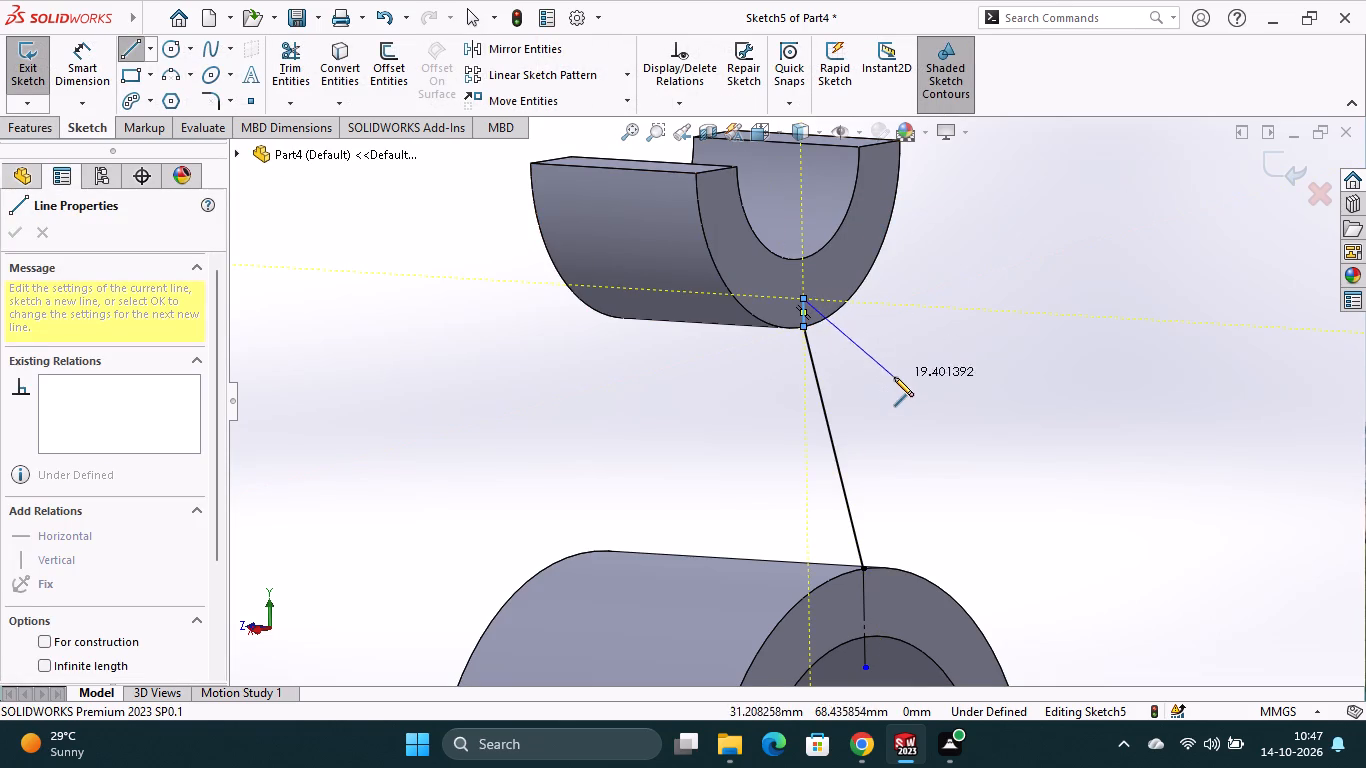
pyautogui.scroll(2, 894, 385)
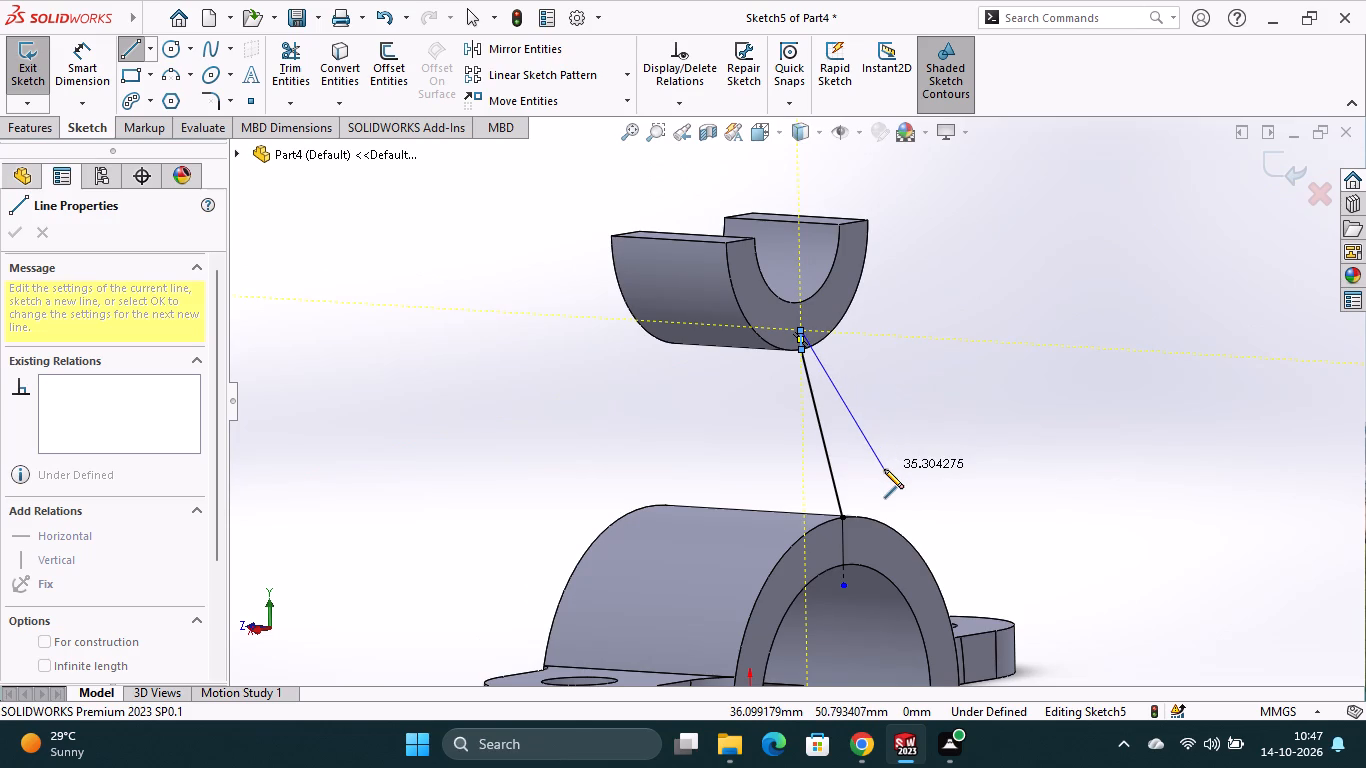
pyautogui.press('Escape')
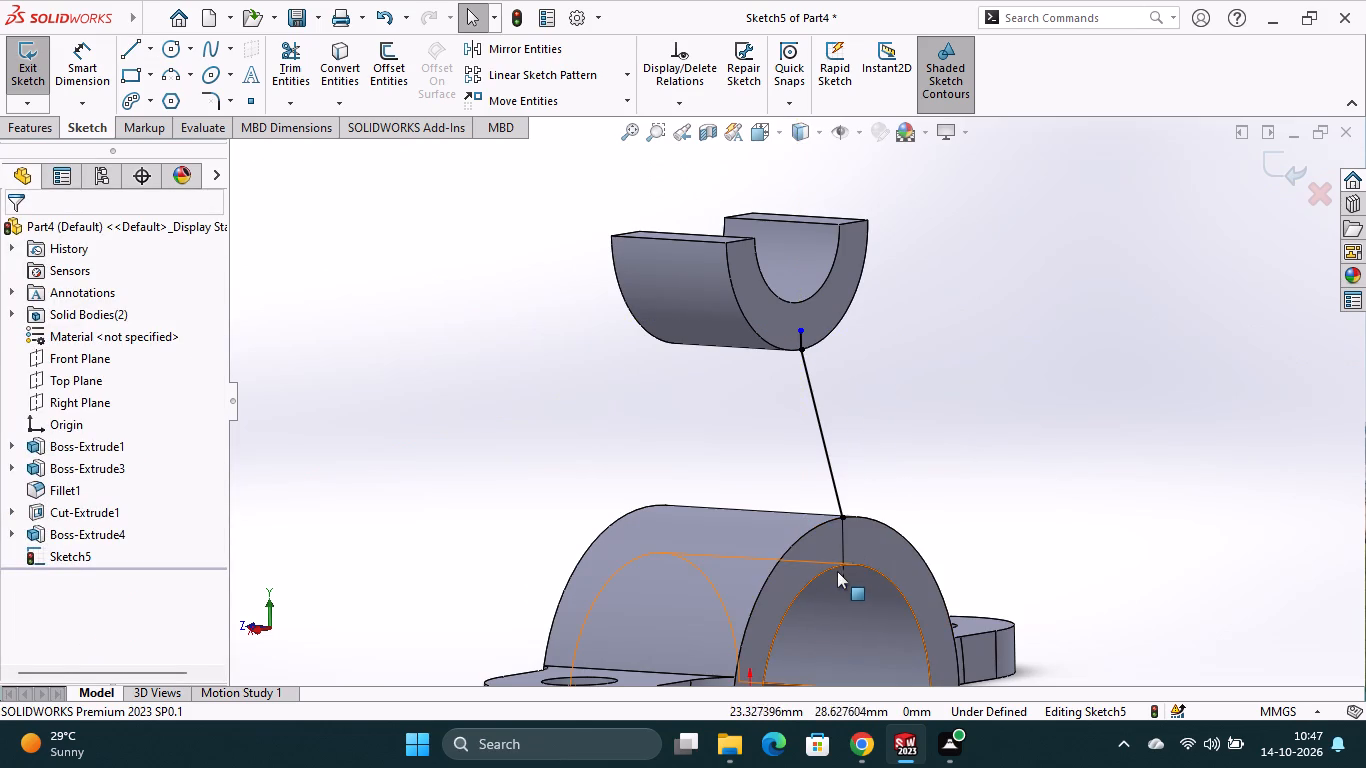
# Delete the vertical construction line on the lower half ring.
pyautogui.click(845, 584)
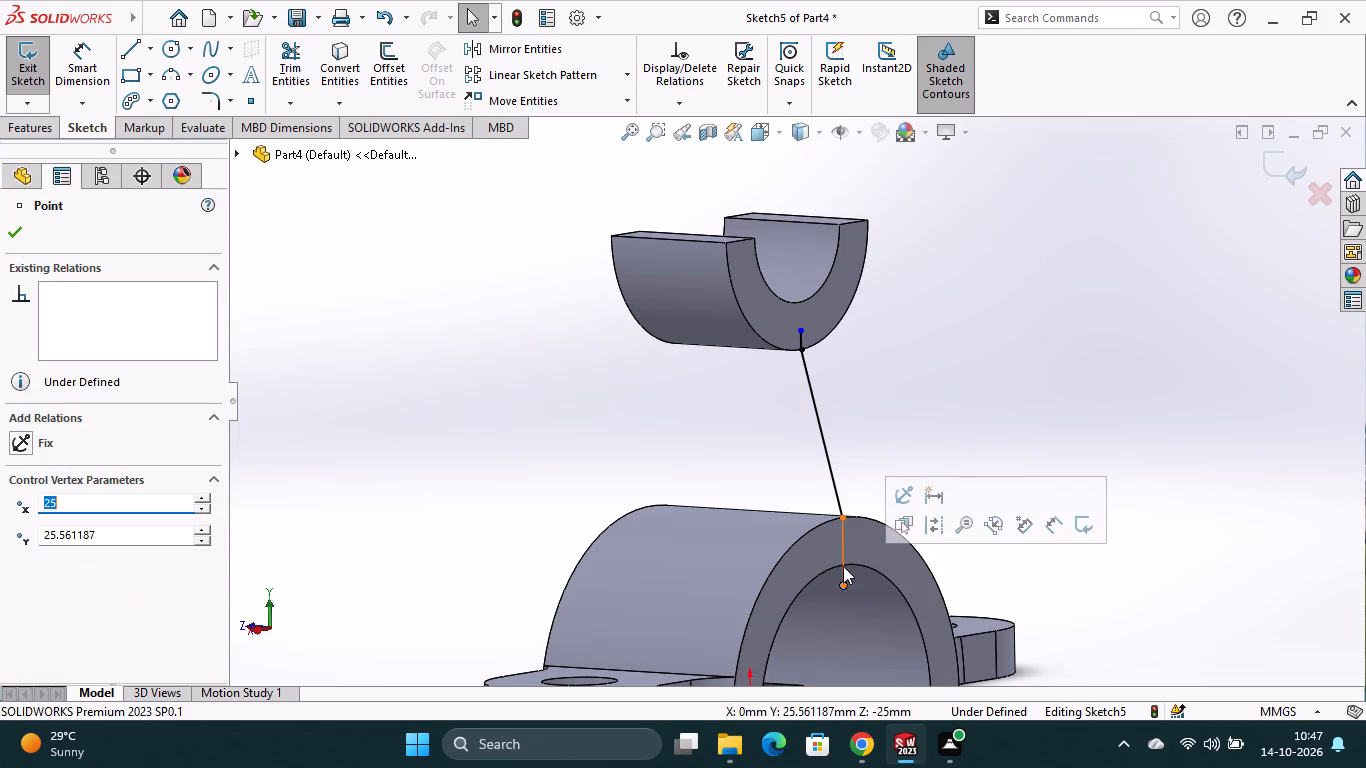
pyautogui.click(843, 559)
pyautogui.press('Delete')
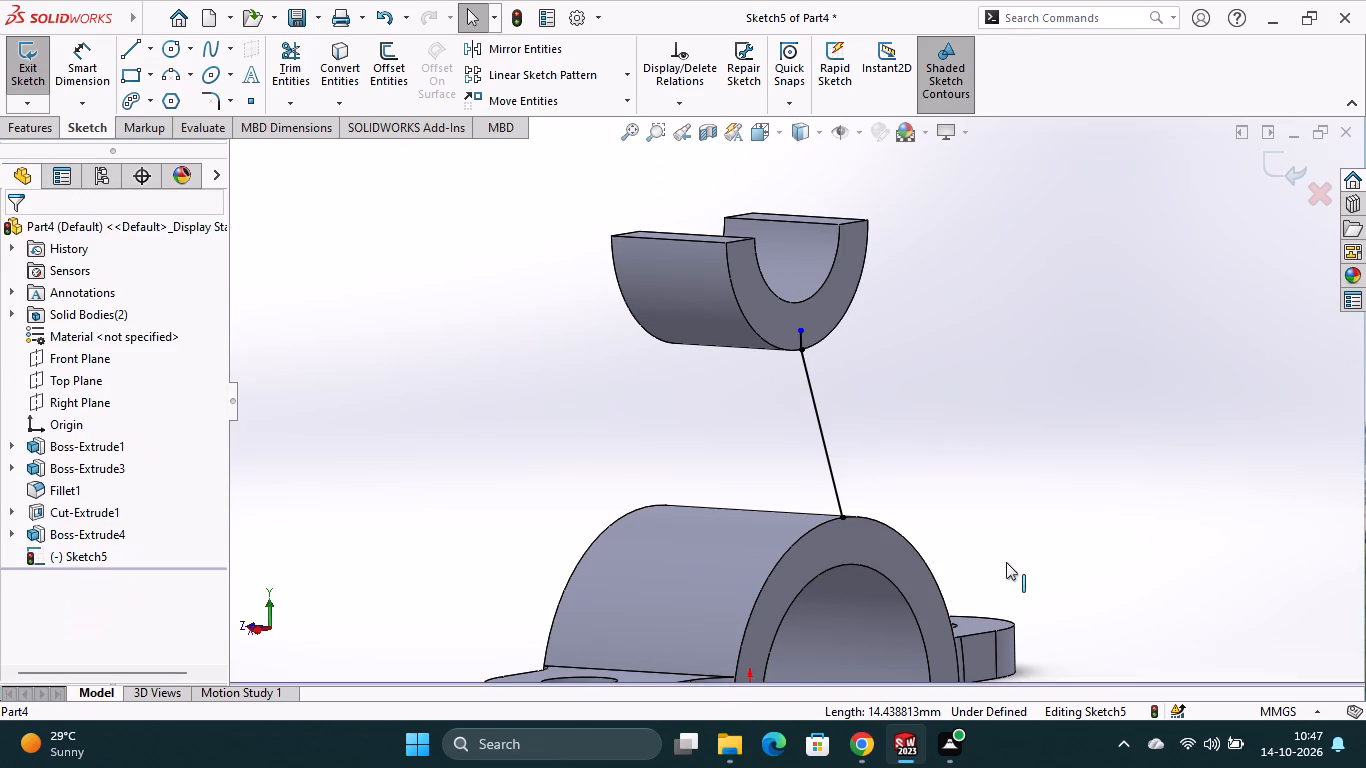
# Draw a short vertical line downward from the slanted line's lower end, stopping inside the lower half ring's wall thickness.
pyautogui.click(131, 48)
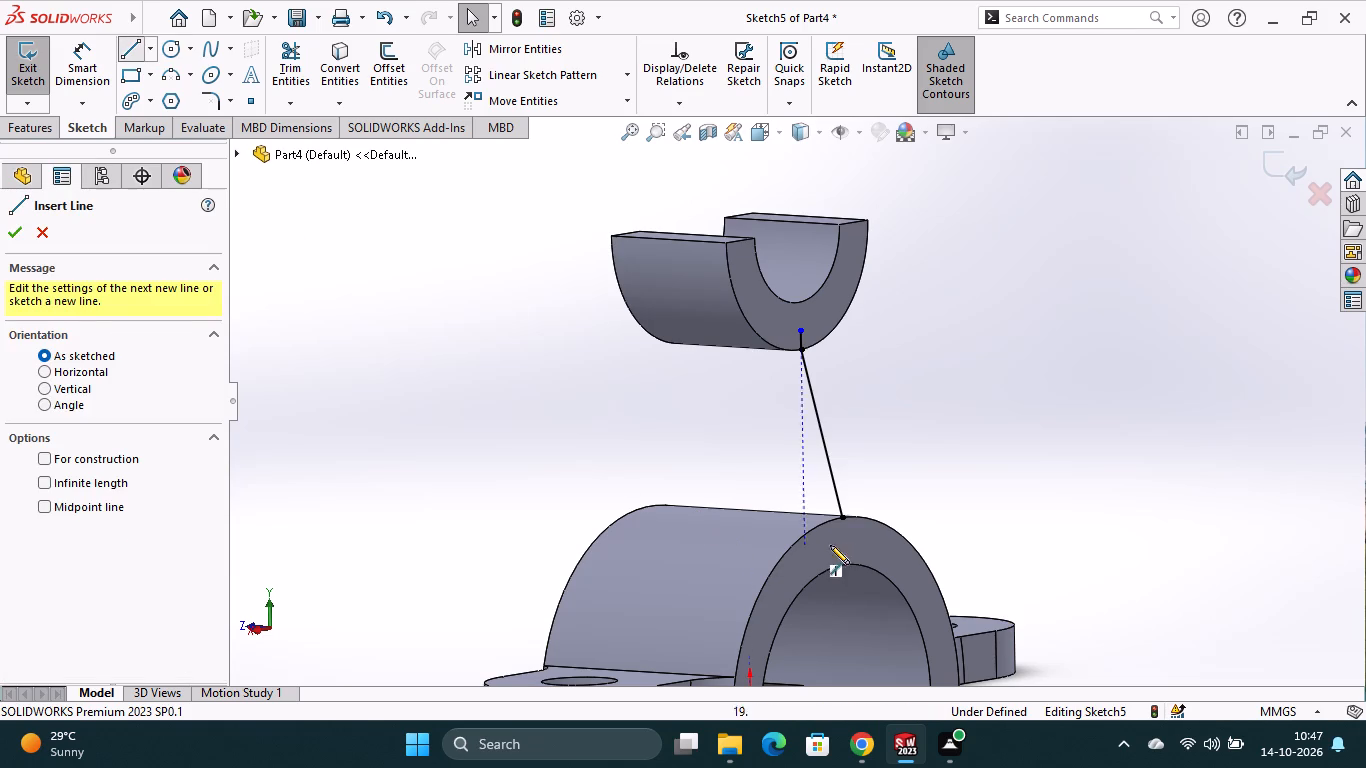
pyautogui.click(842, 516)
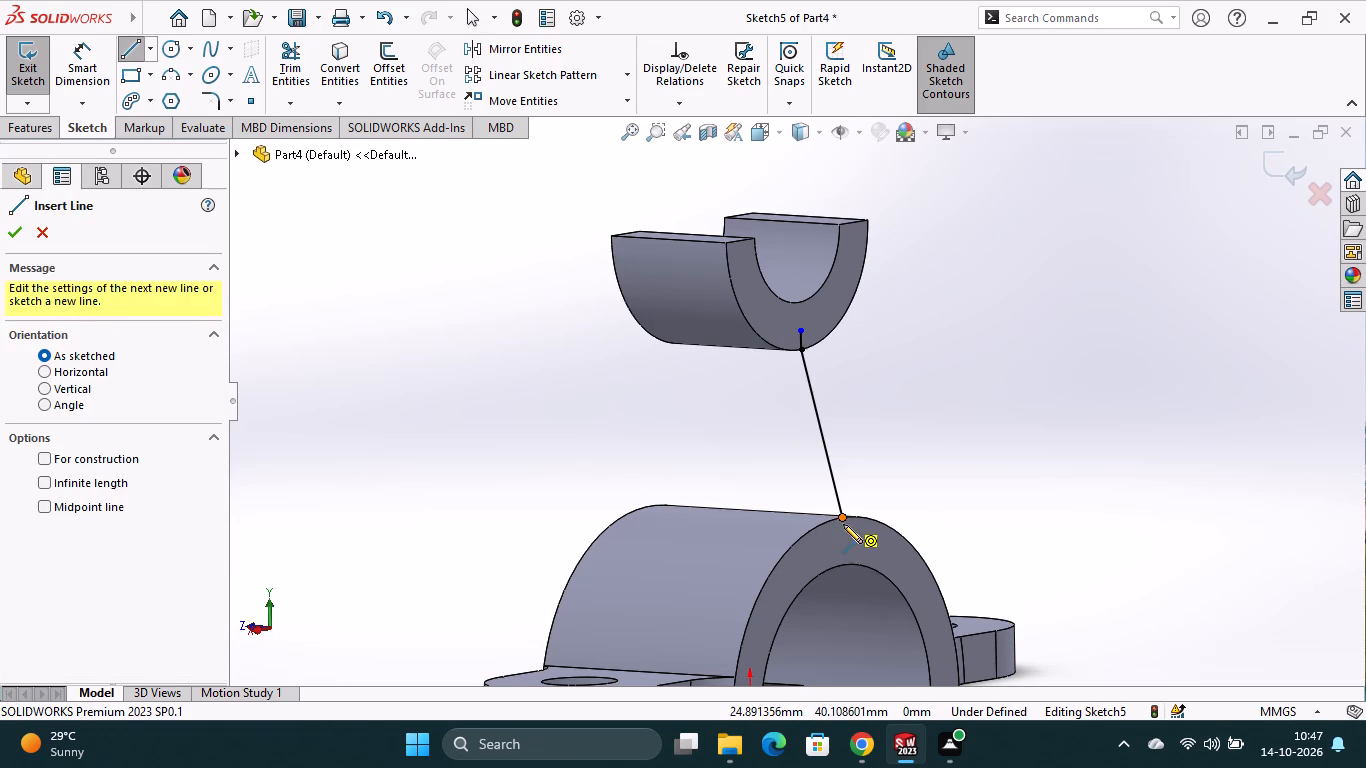
pyautogui.click(843, 539)
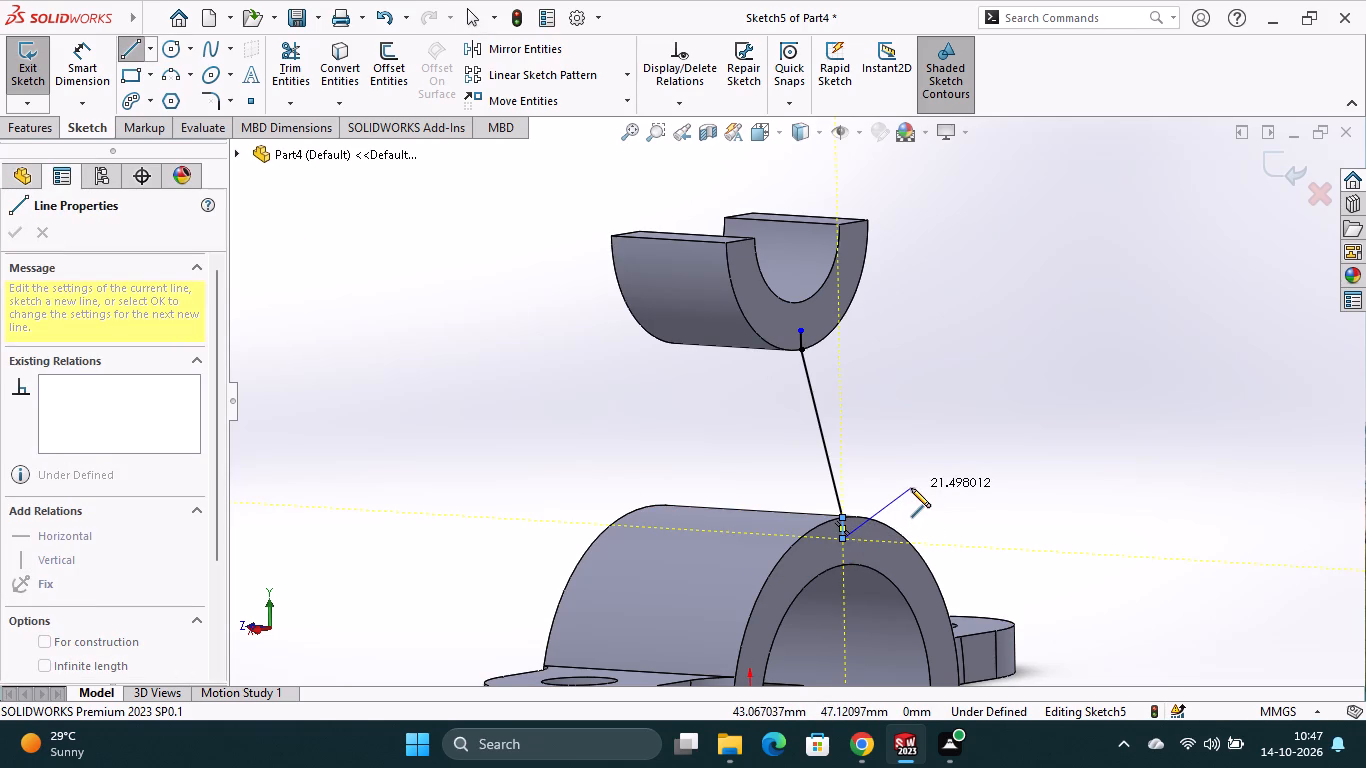
pyautogui.press('Escape')
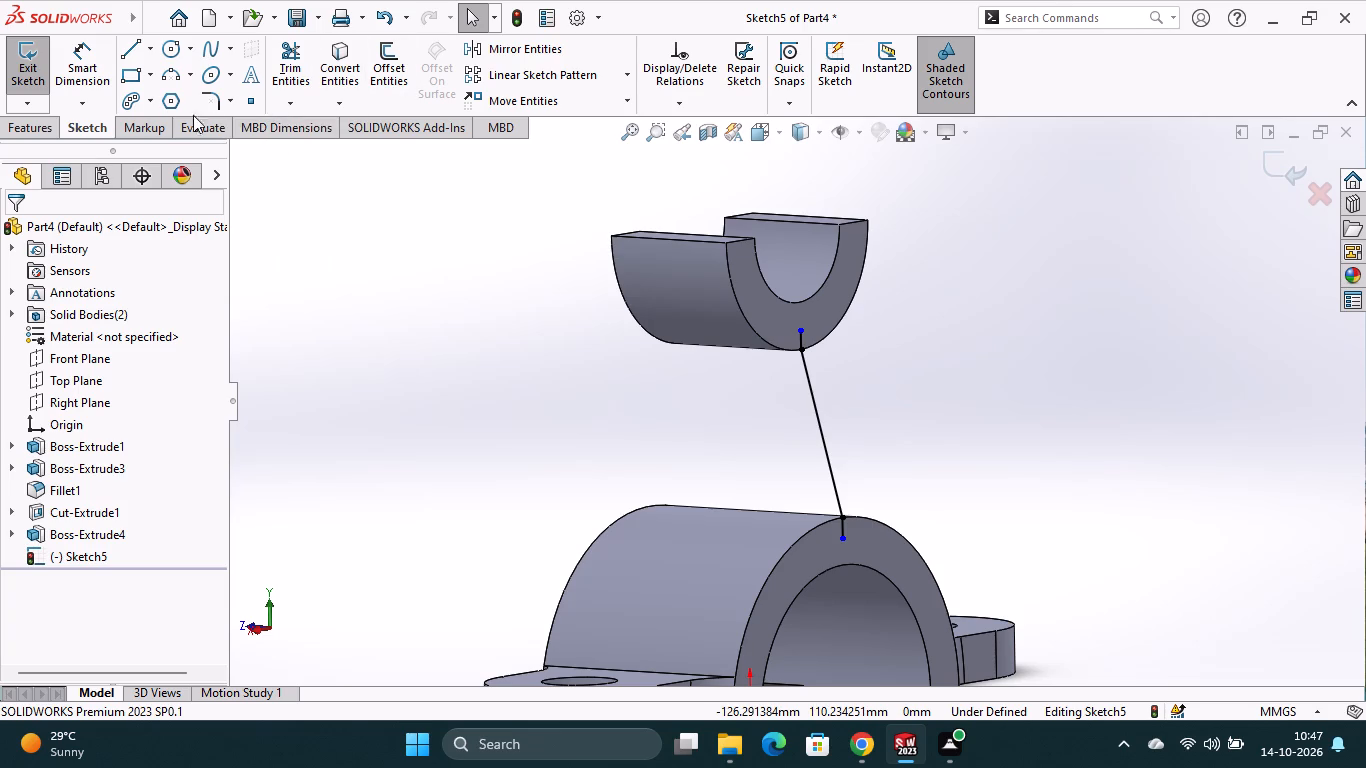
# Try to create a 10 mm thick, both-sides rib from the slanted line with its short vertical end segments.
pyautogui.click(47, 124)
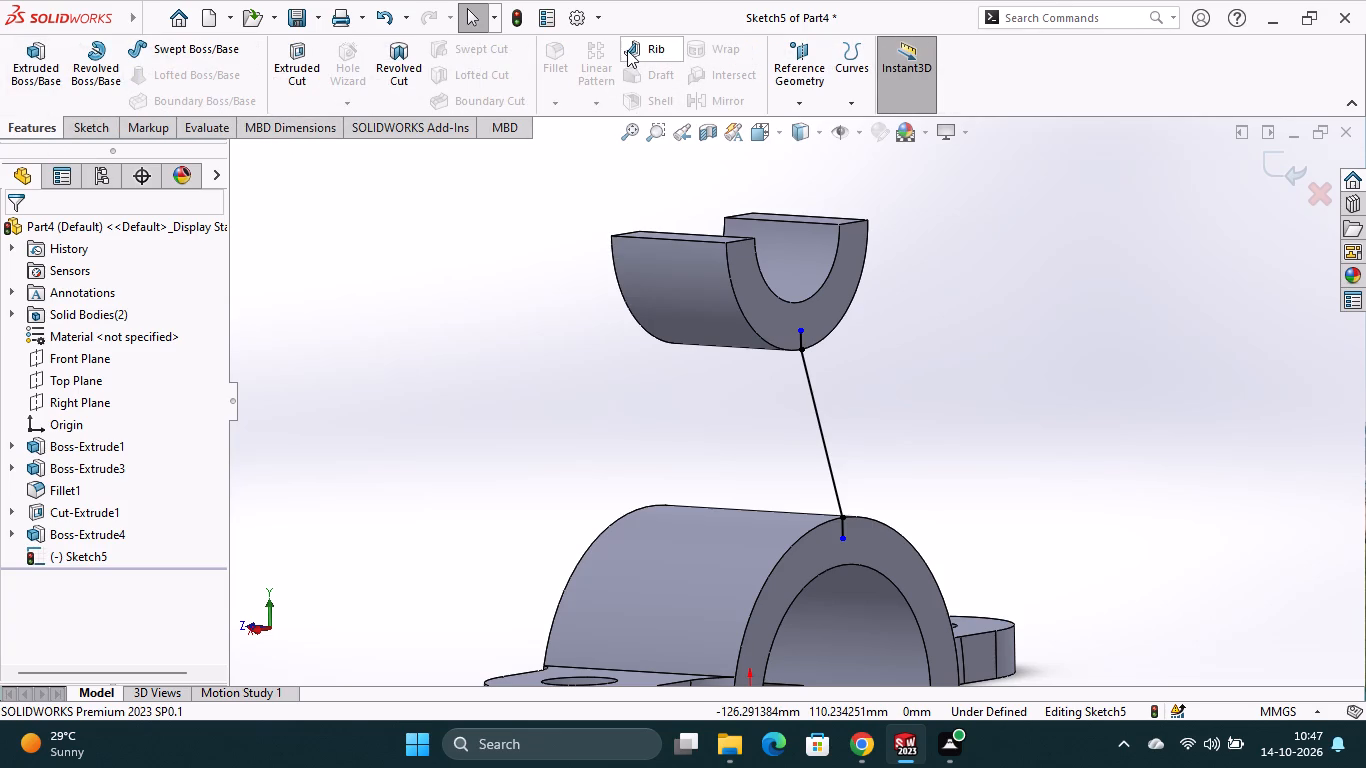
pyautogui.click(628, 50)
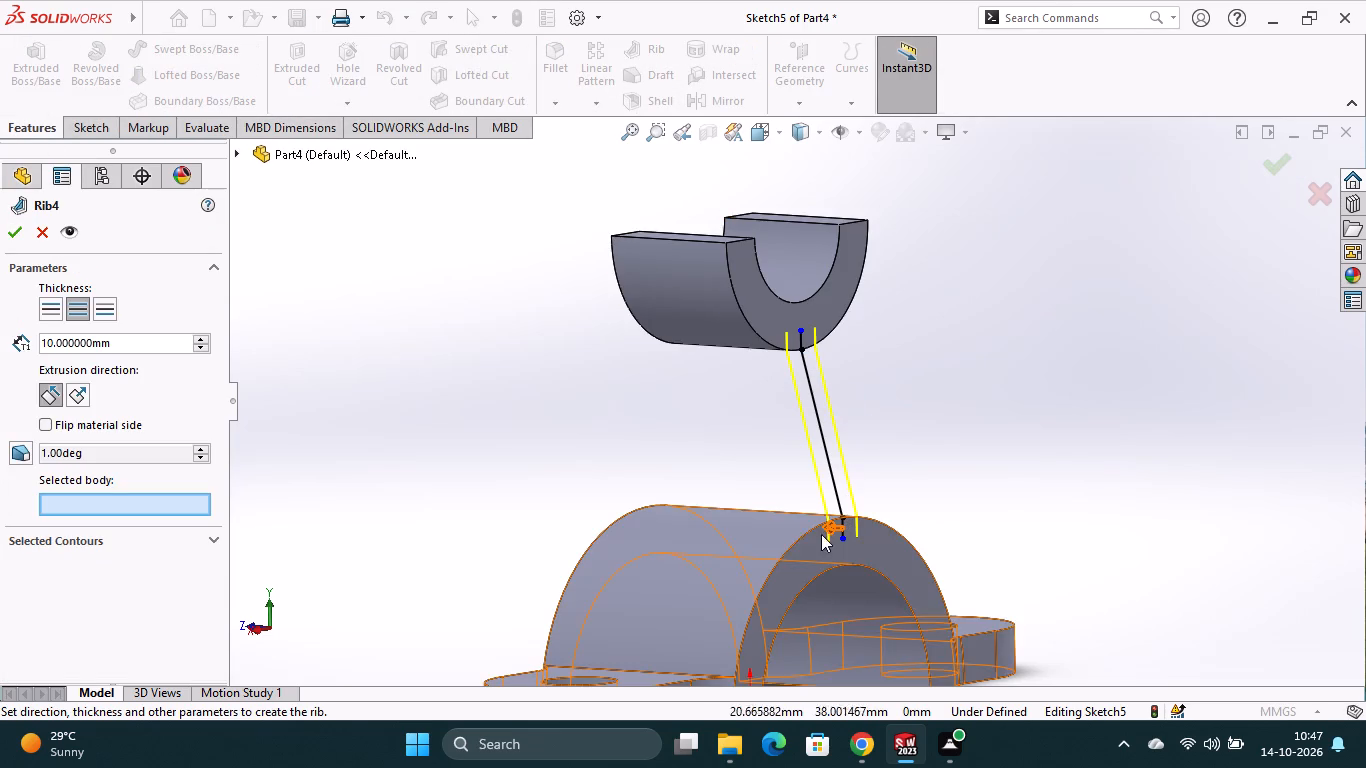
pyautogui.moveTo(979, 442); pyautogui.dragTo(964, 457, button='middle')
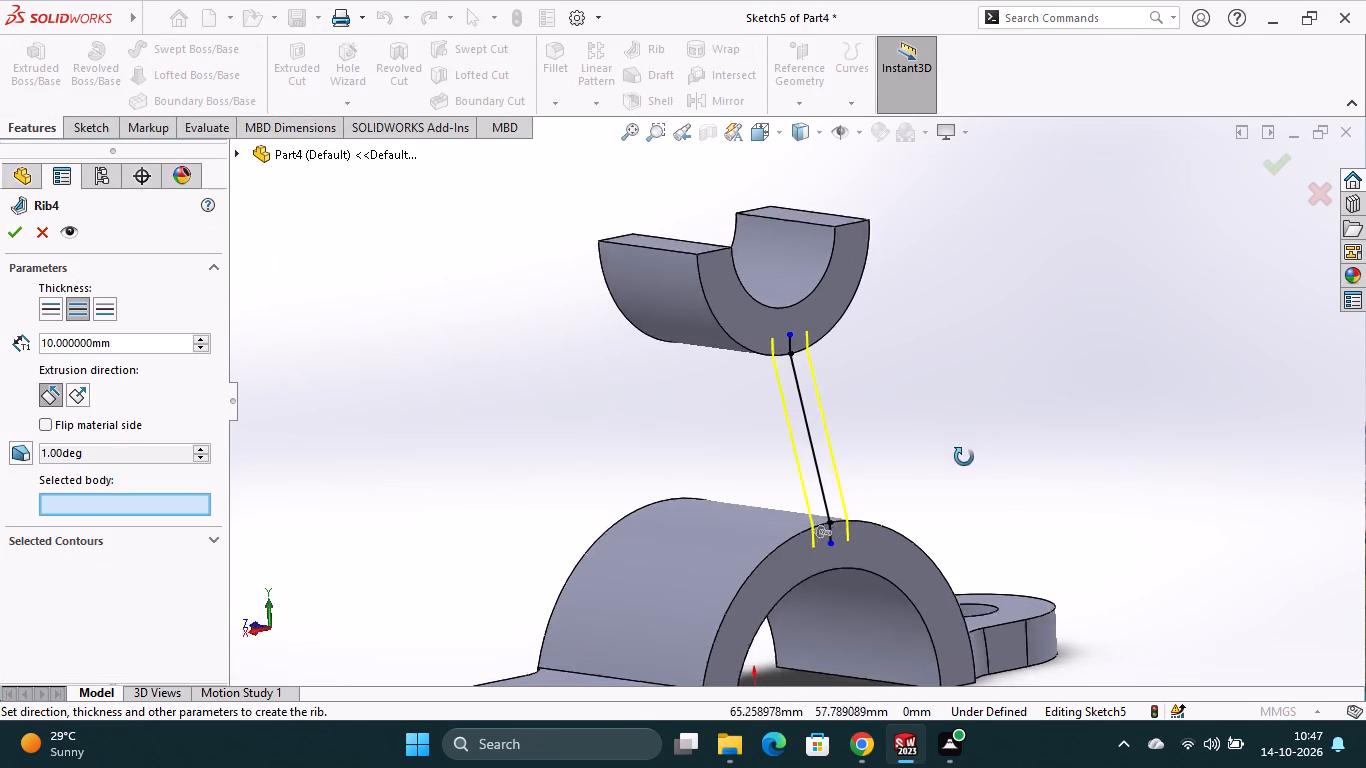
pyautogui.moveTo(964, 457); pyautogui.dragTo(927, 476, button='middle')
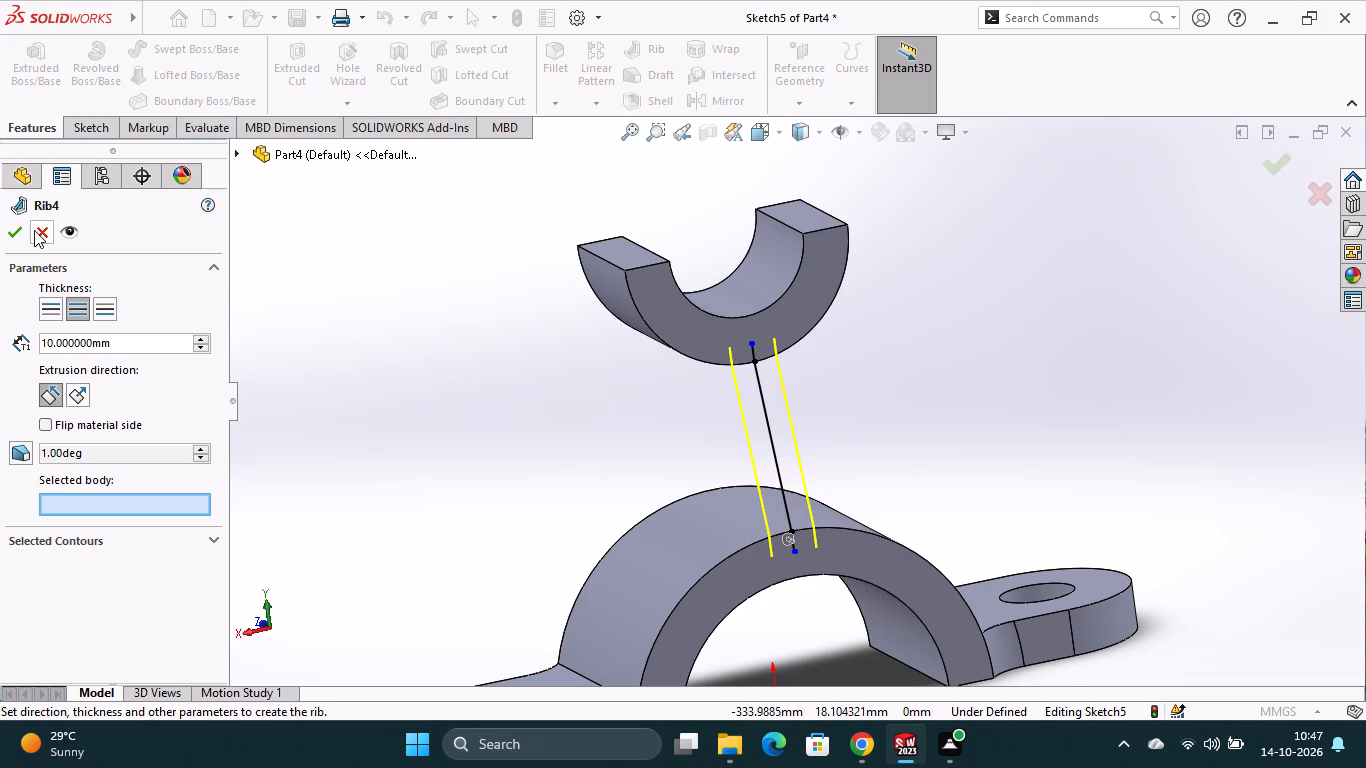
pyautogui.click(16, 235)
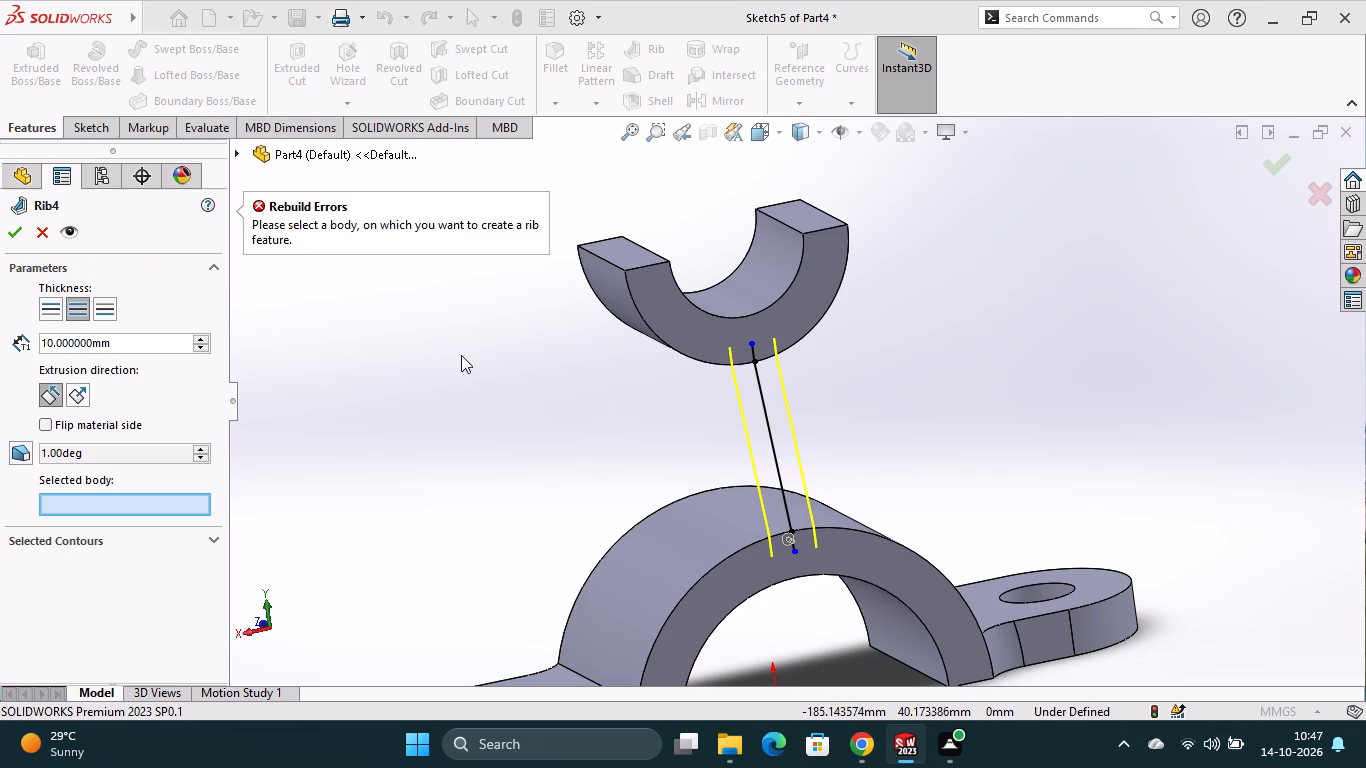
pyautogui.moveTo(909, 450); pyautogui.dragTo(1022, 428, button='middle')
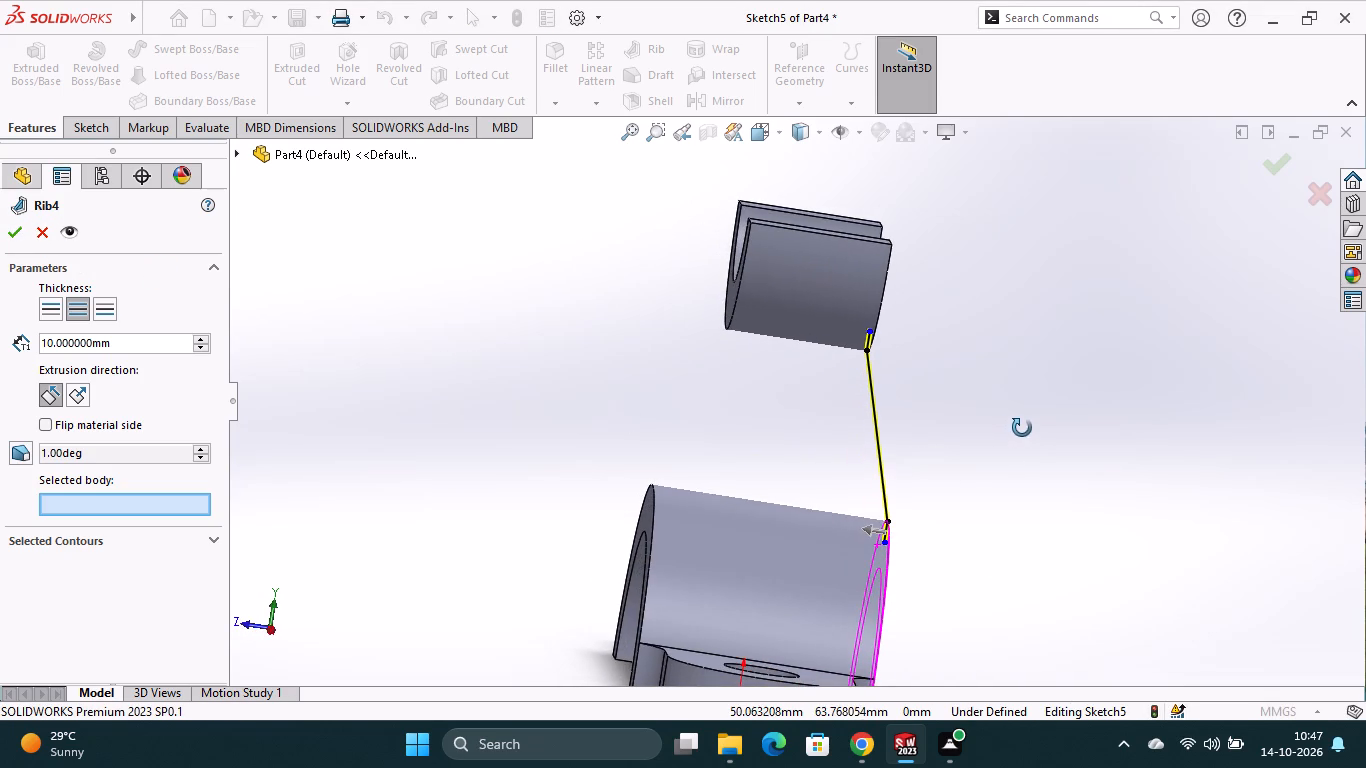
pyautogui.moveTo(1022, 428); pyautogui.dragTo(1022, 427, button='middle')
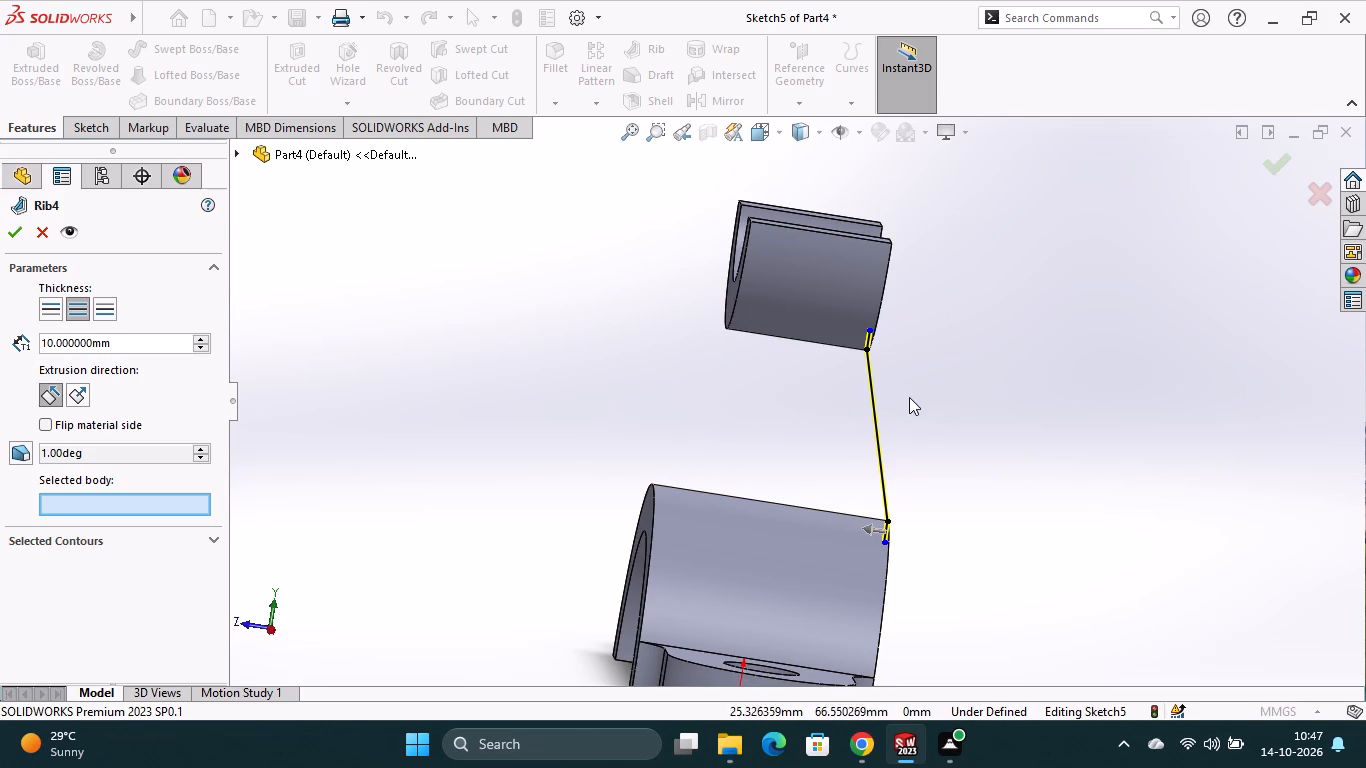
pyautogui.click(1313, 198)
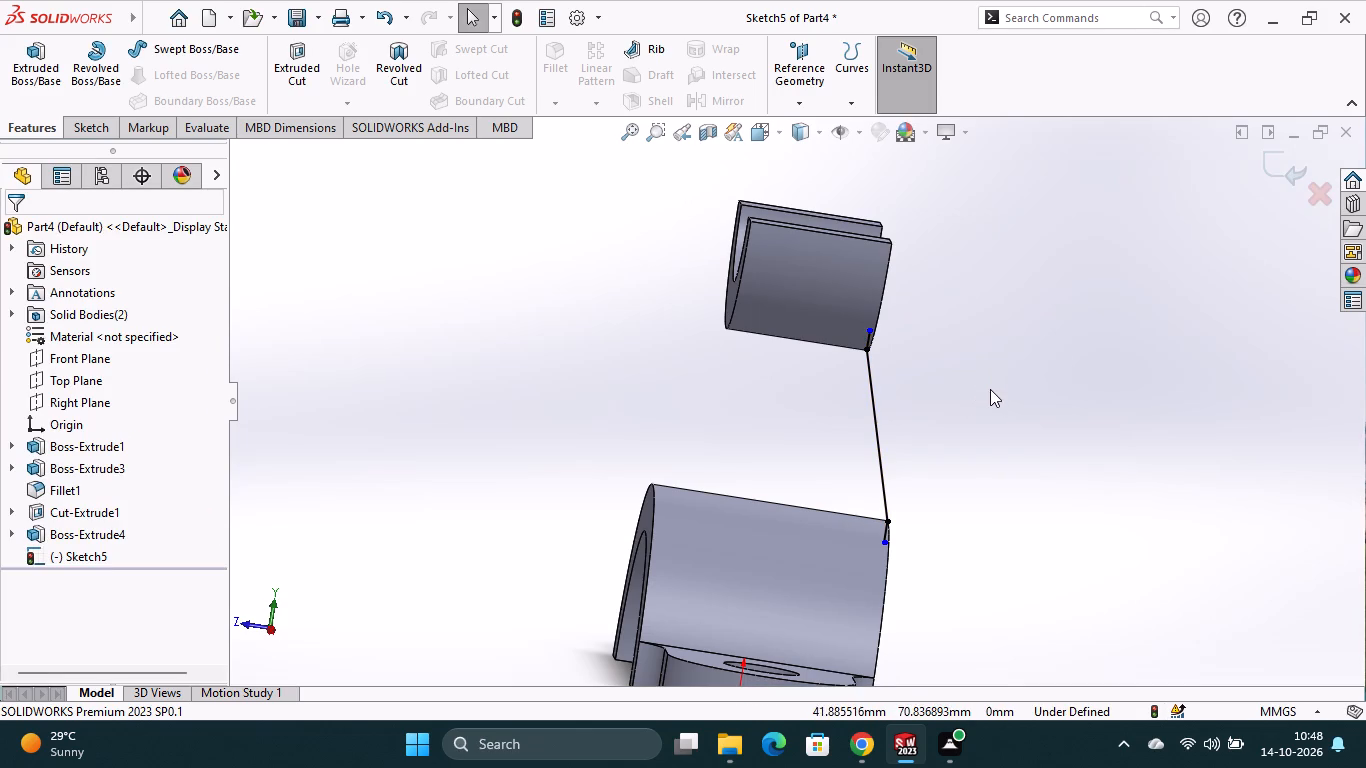
# Close the sketch of the slanted line and its vertical end segments, keeping its geometry.
pyautogui.moveTo(990, 389); pyautogui.dragTo(943, 384, button='middle')
pyautogui.scroll(1, 948, 385)
pyautogui.click(1285, 177)
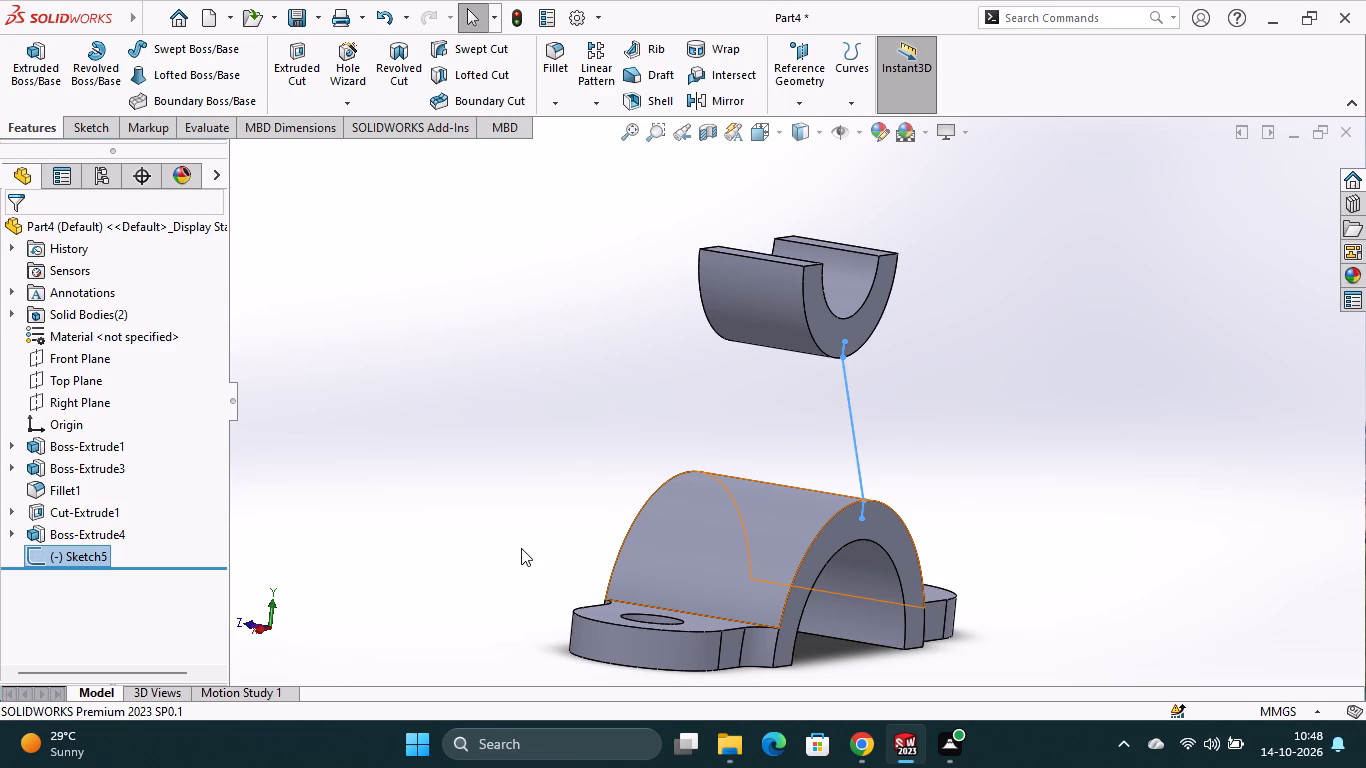
# On the lower half ring's front face, sketch two side lines from the upper half ring's outer corners to the lower half ring's outer arc.
pyautogui.click(801, 586)
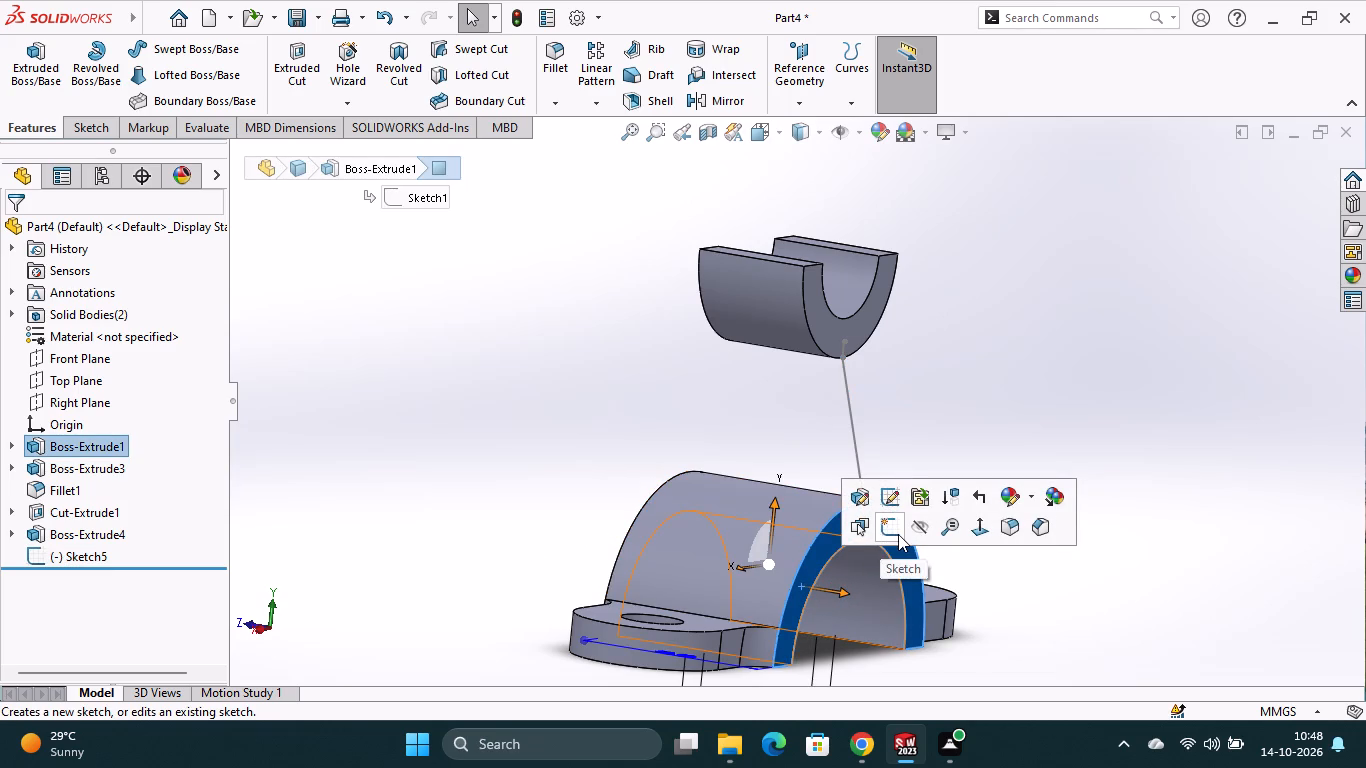
pyautogui.click(898, 534)
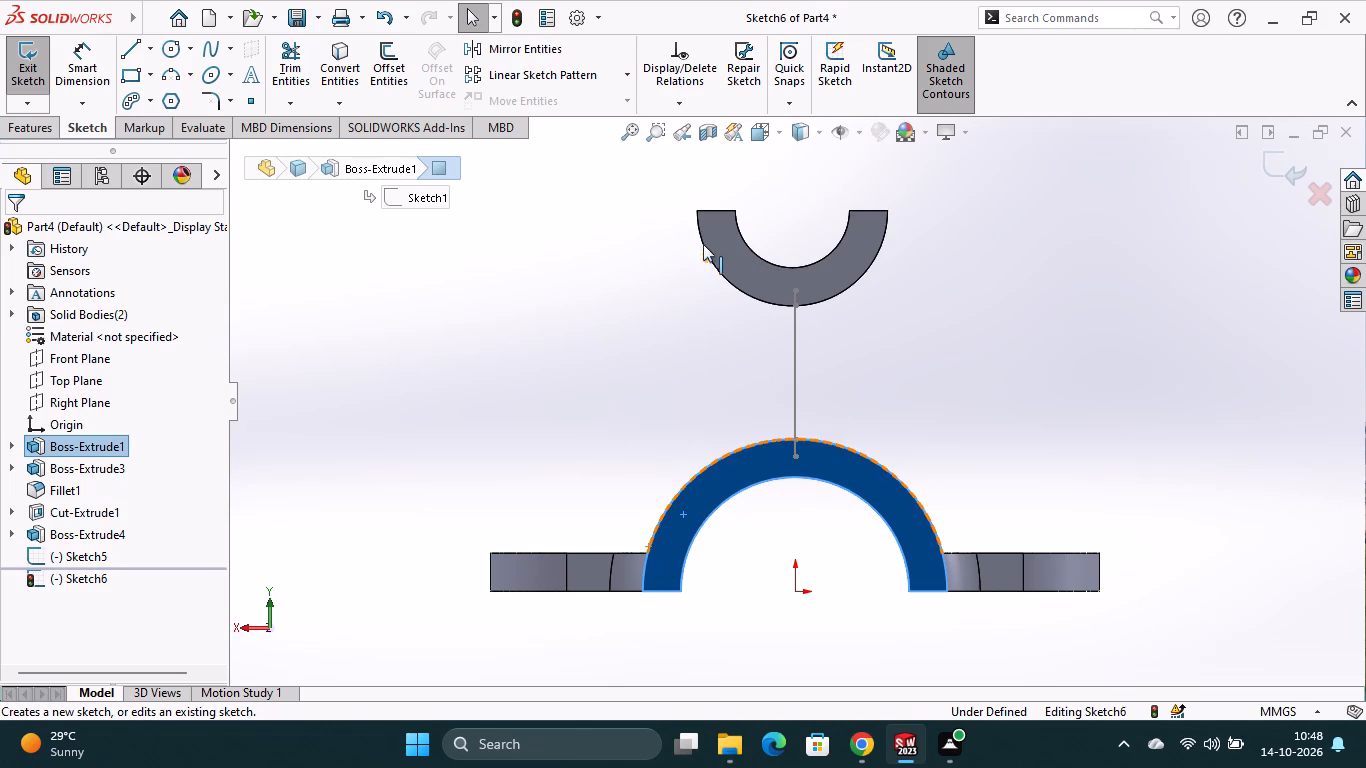
pyautogui.click(122, 52)
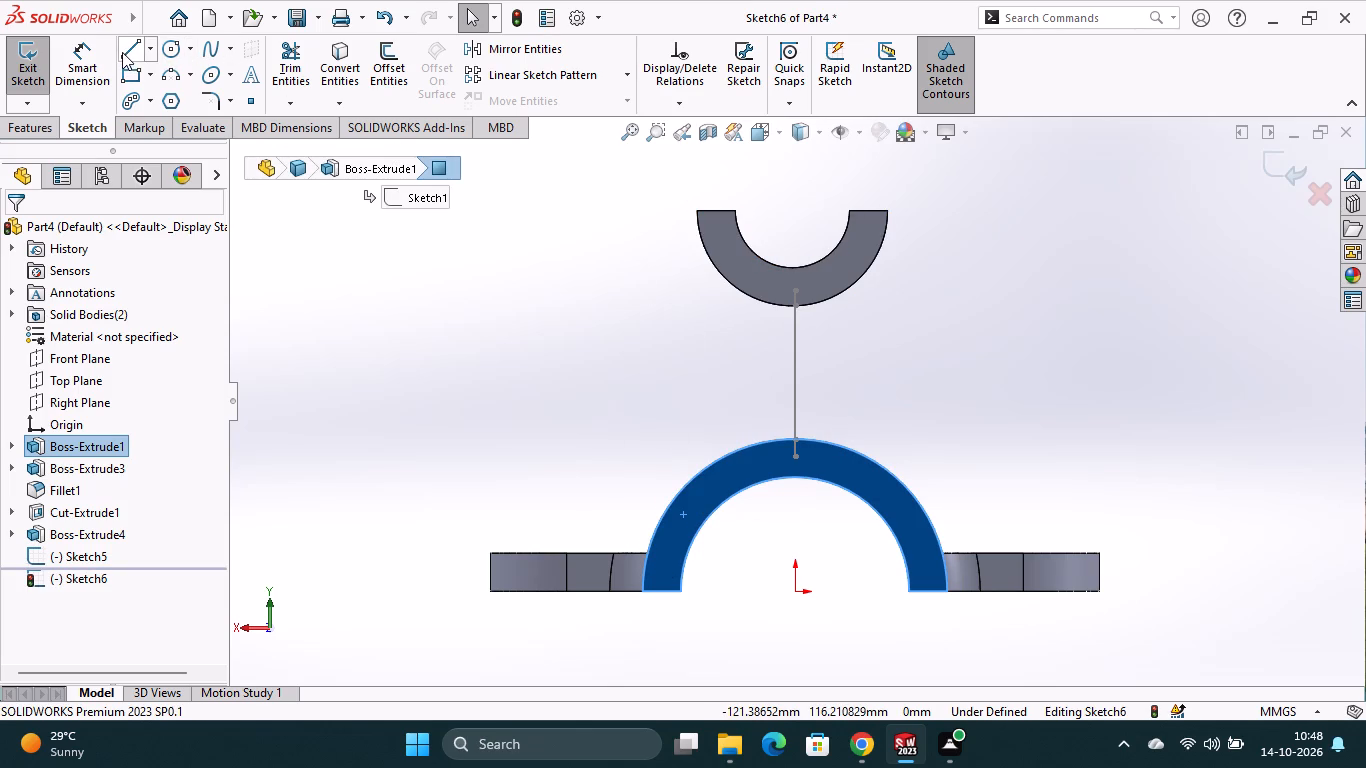
pyautogui.click(698, 209)
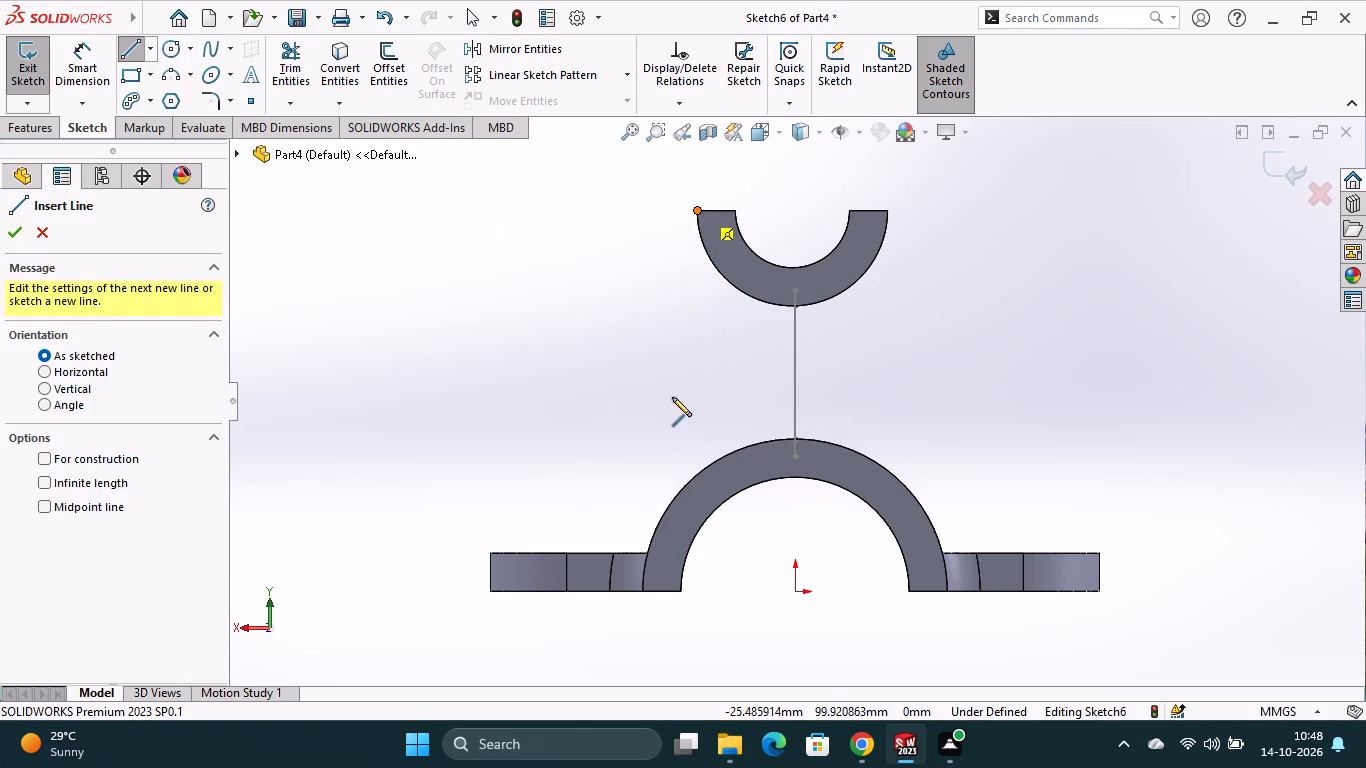
pyautogui.click(659, 519)
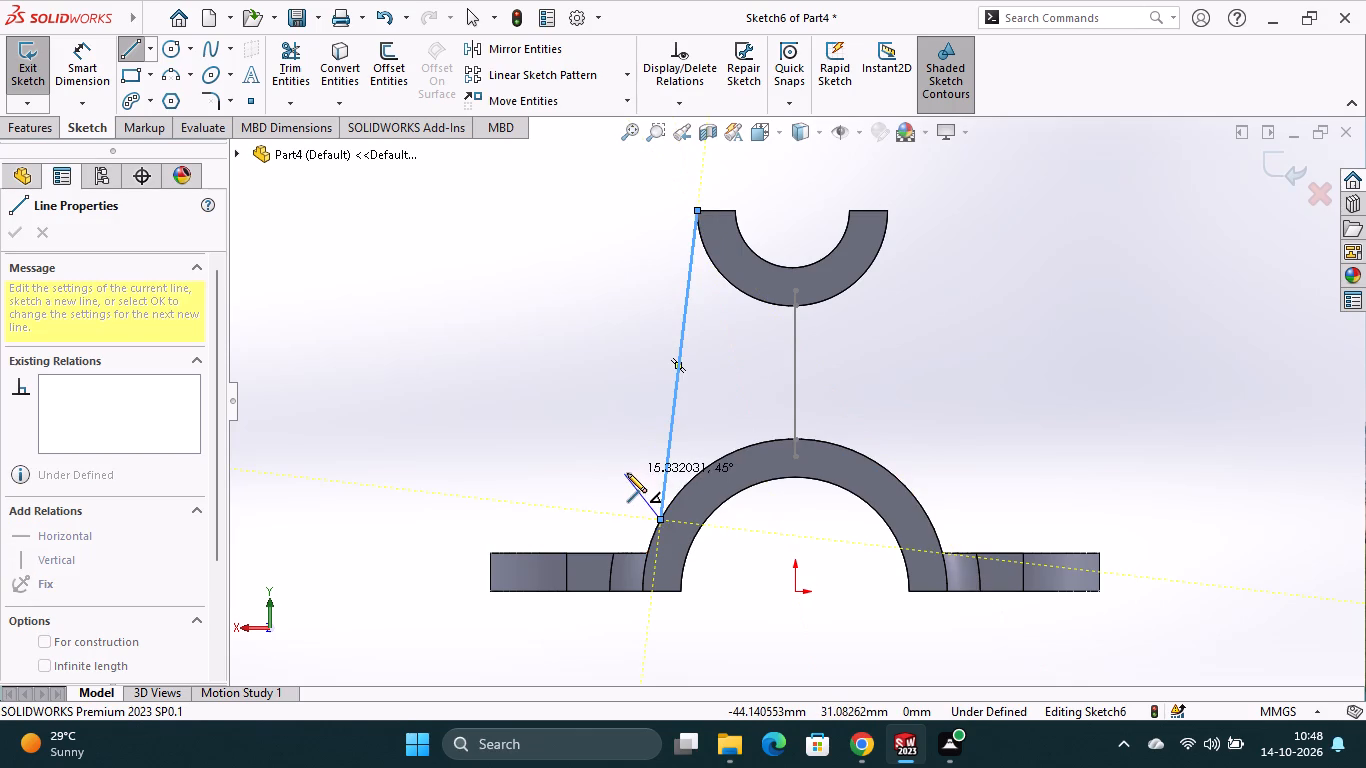
pyautogui.press('Escape')
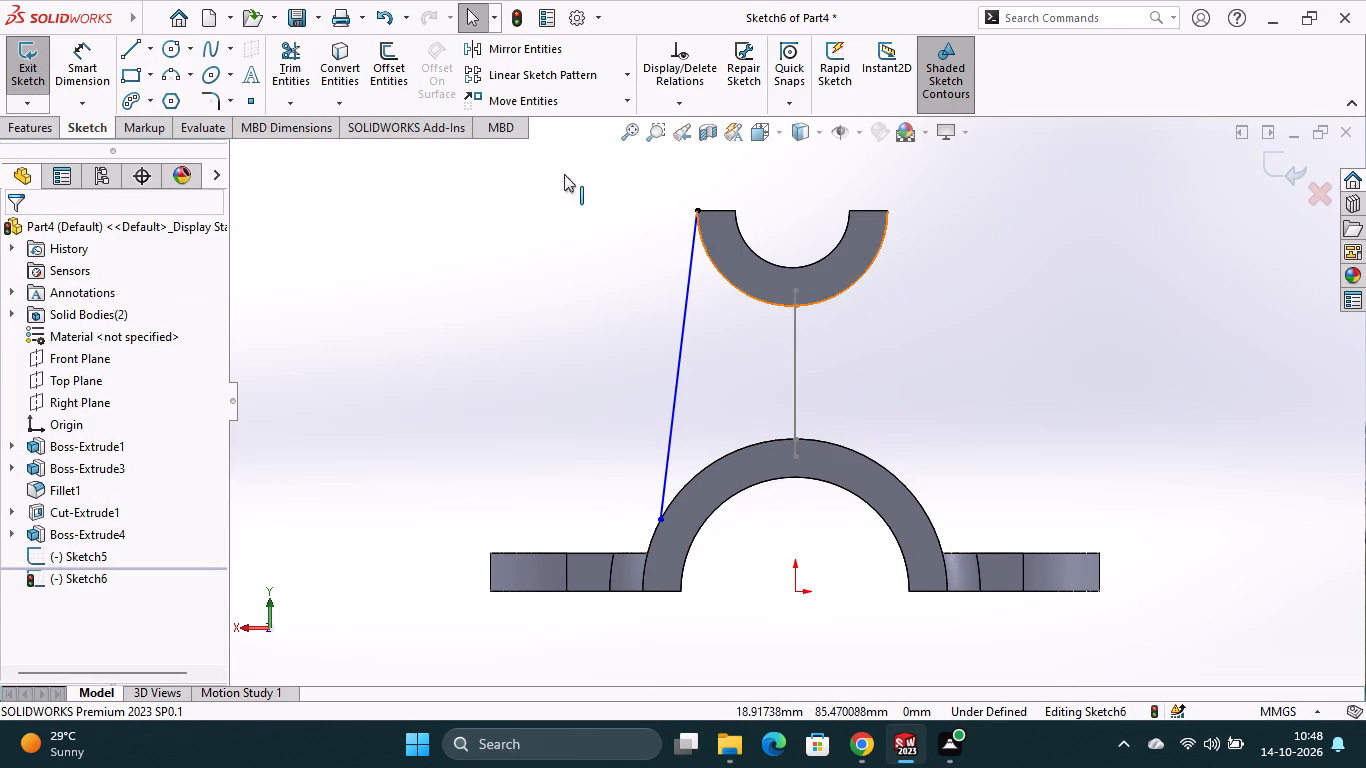
pyautogui.click(132, 42)
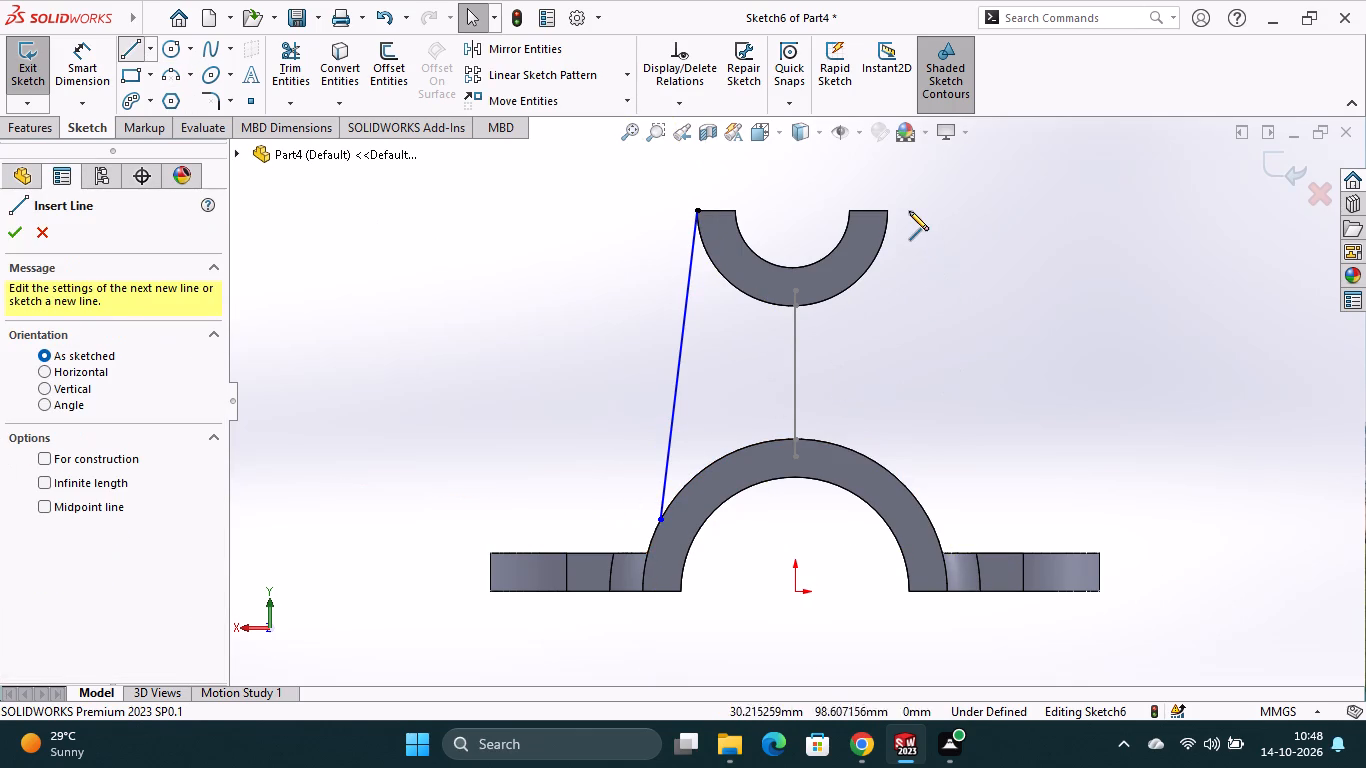
pyautogui.click(887, 210)
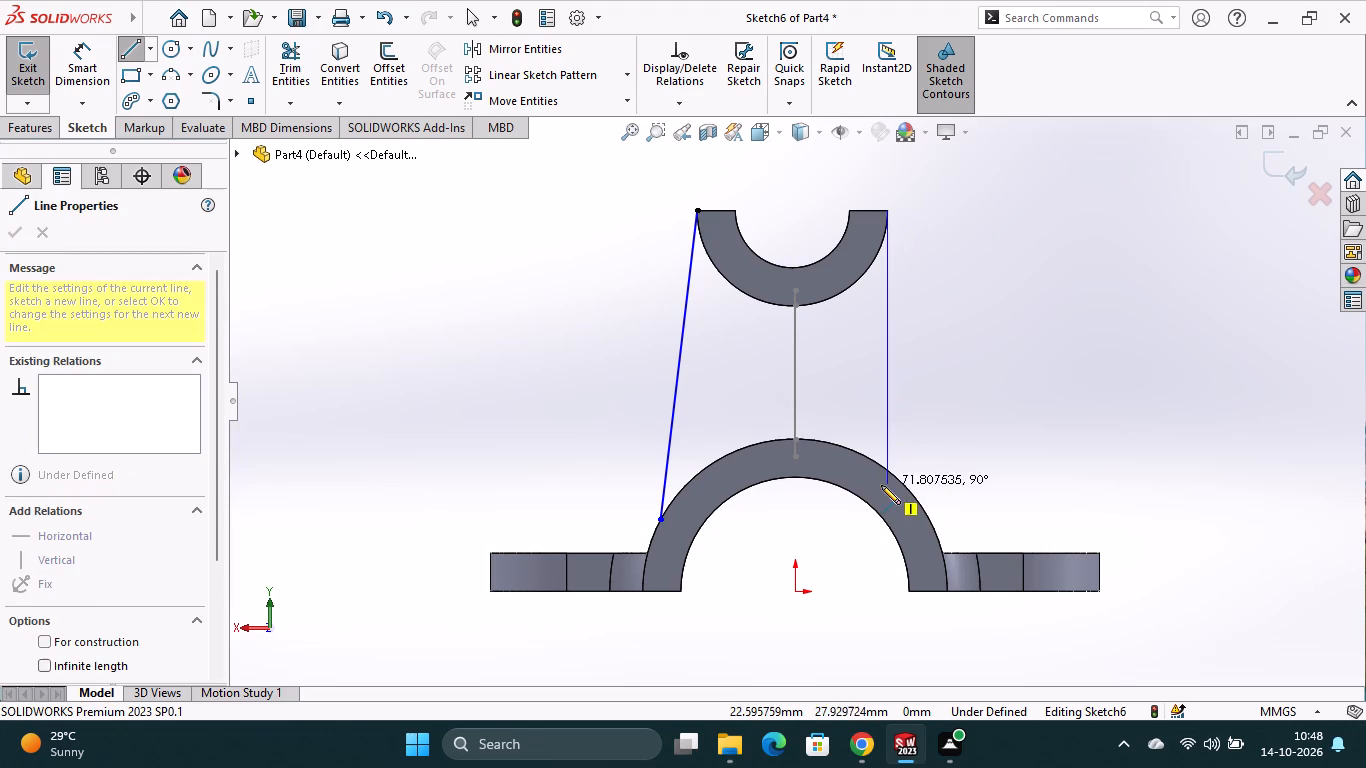
pyautogui.click(894, 472)
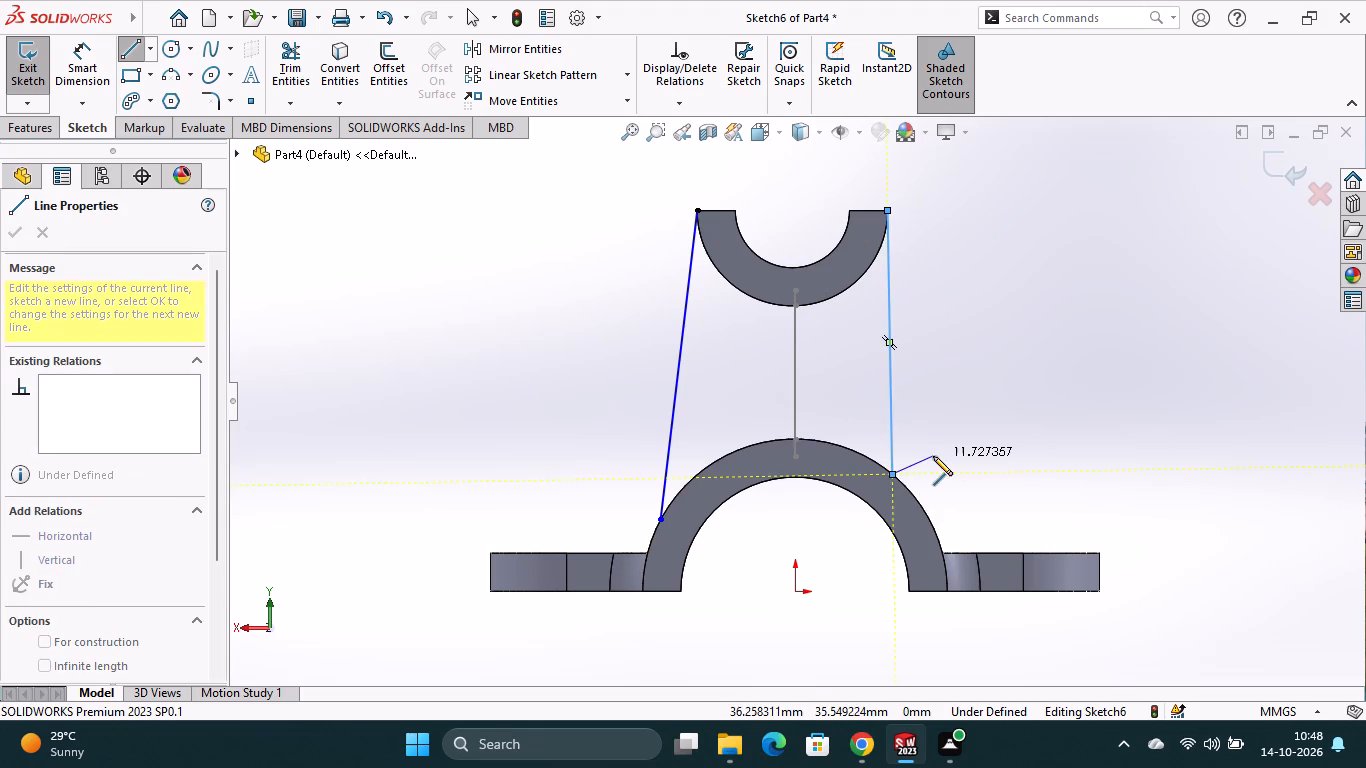
pyautogui.press('Escape')
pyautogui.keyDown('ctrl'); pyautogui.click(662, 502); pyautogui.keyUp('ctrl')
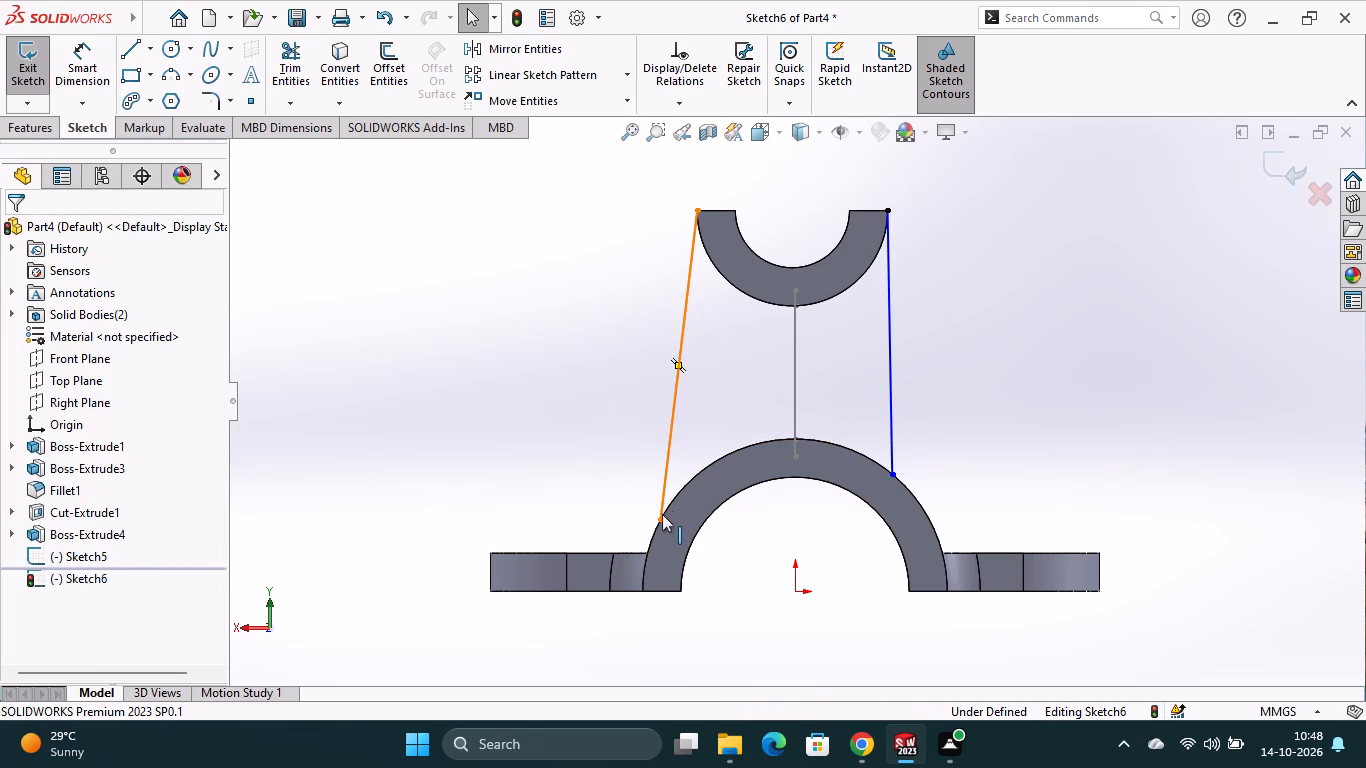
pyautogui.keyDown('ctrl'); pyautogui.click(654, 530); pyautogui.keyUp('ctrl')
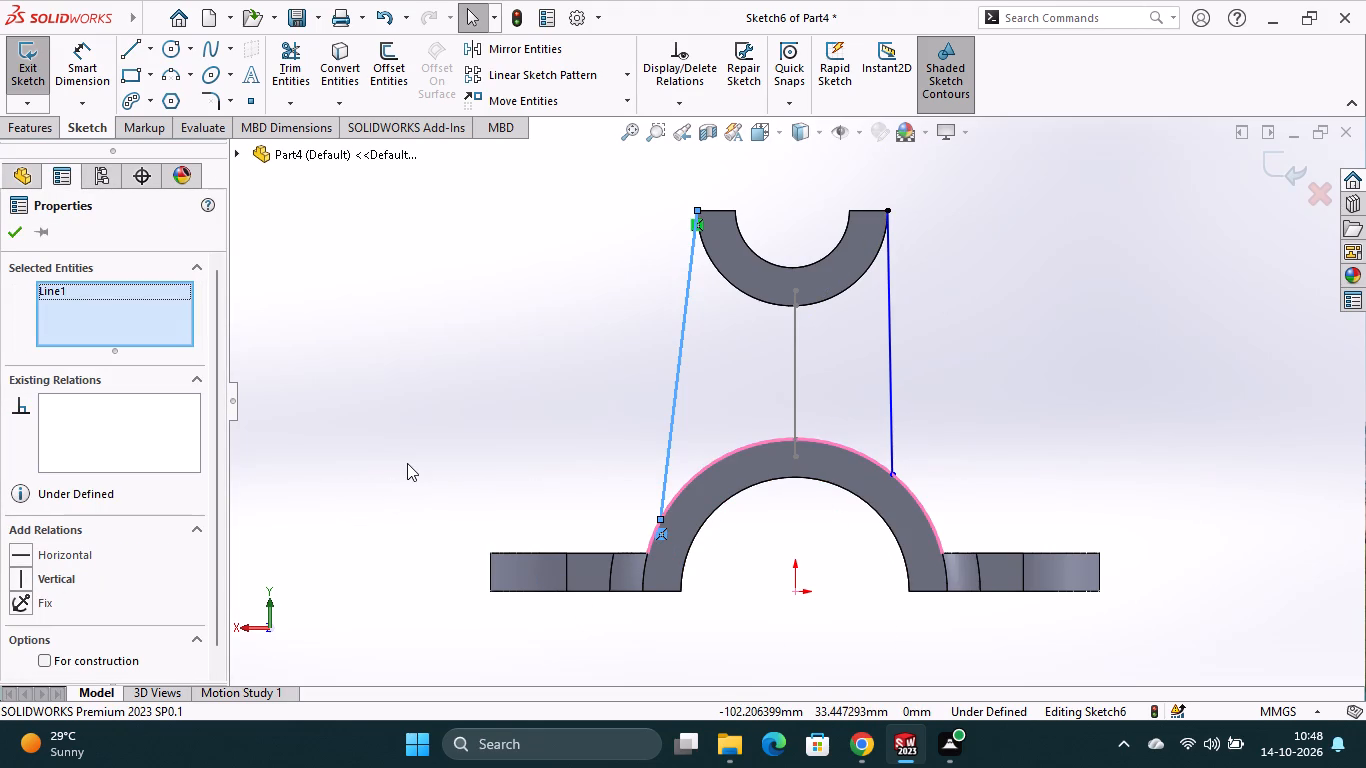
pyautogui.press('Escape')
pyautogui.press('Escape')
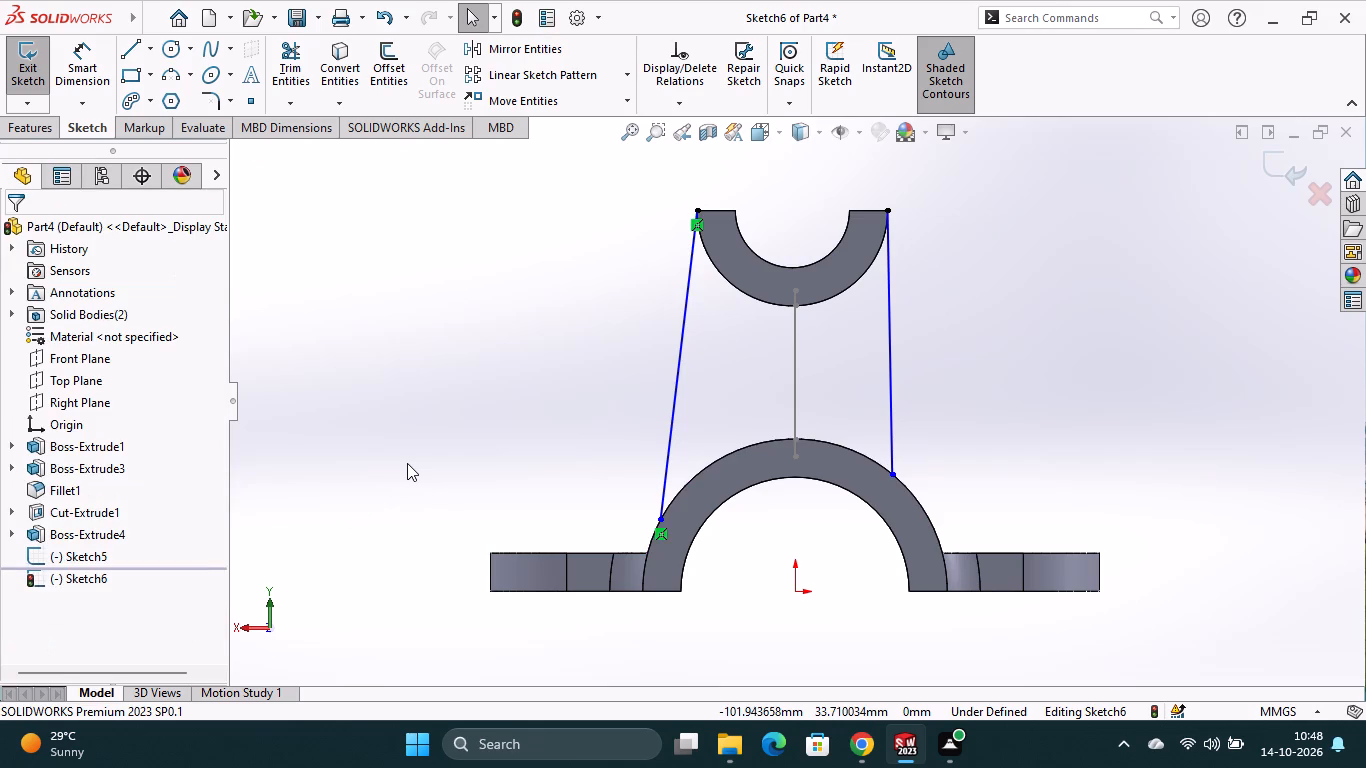
# Make both side lines tangent to the lower half ring's outer arc.
pyautogui.keyDown('ctrl'); pyautogui.click(673, 406); pyautogui.keyUp('ctrl')
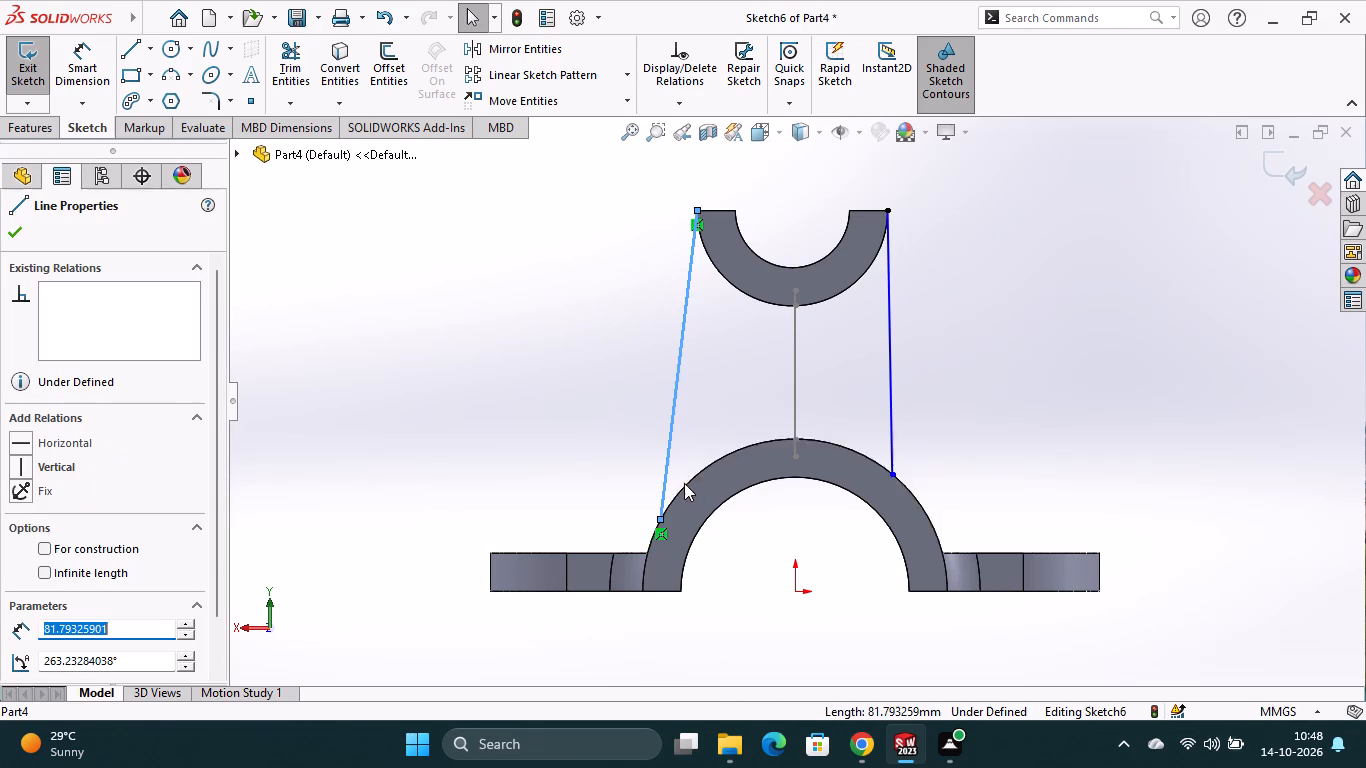
pyautogui.keyDown('ctrl'); pyautogui.click(682, 485); pyautogui.keyUp('ctrl')
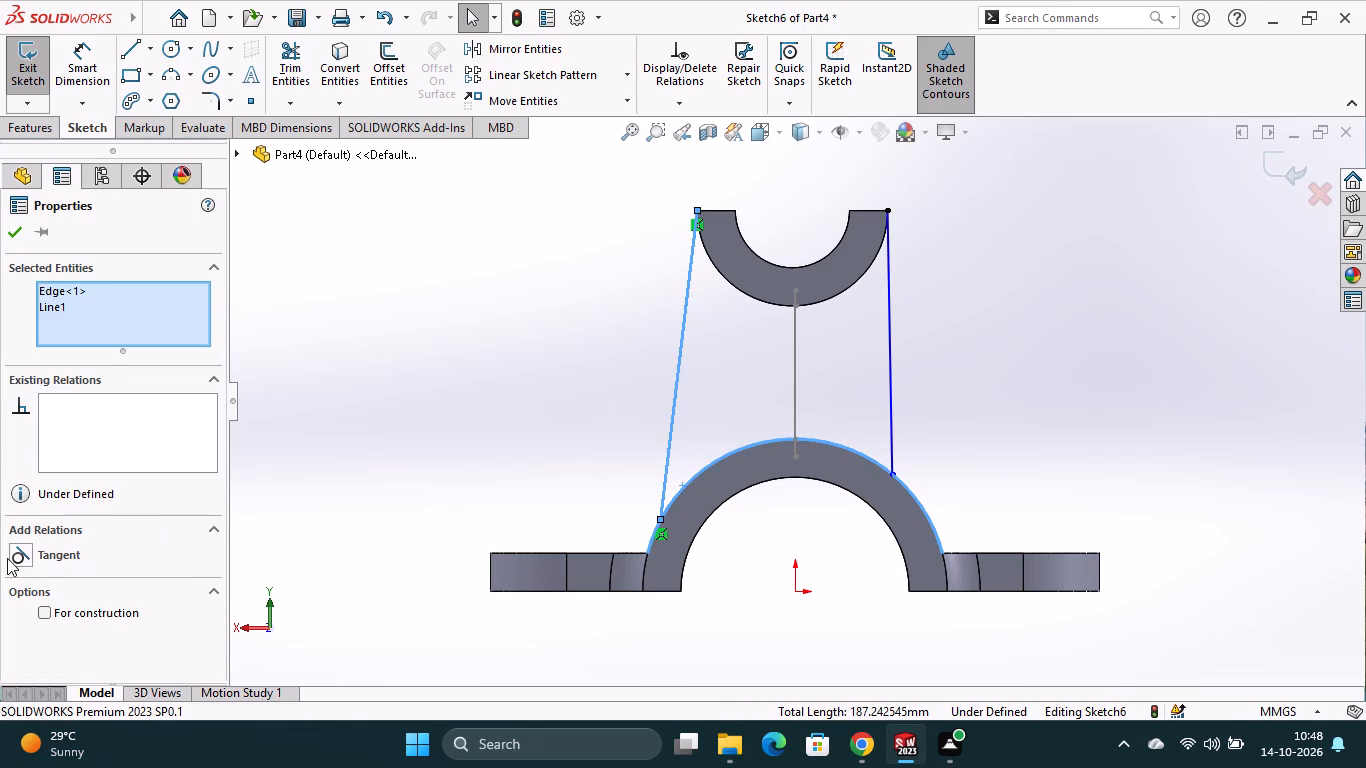
pyautogui.click(29, 556)
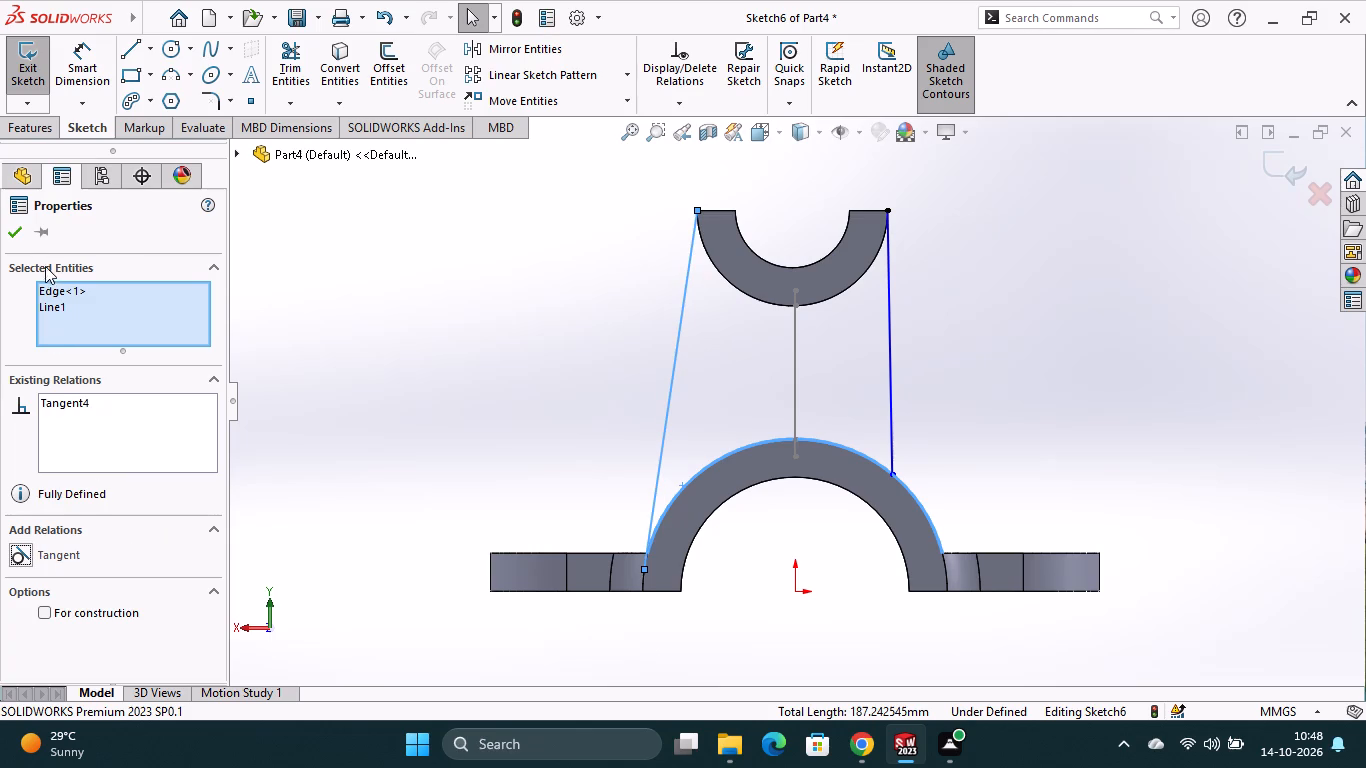
pyautogui.click(11, 236)
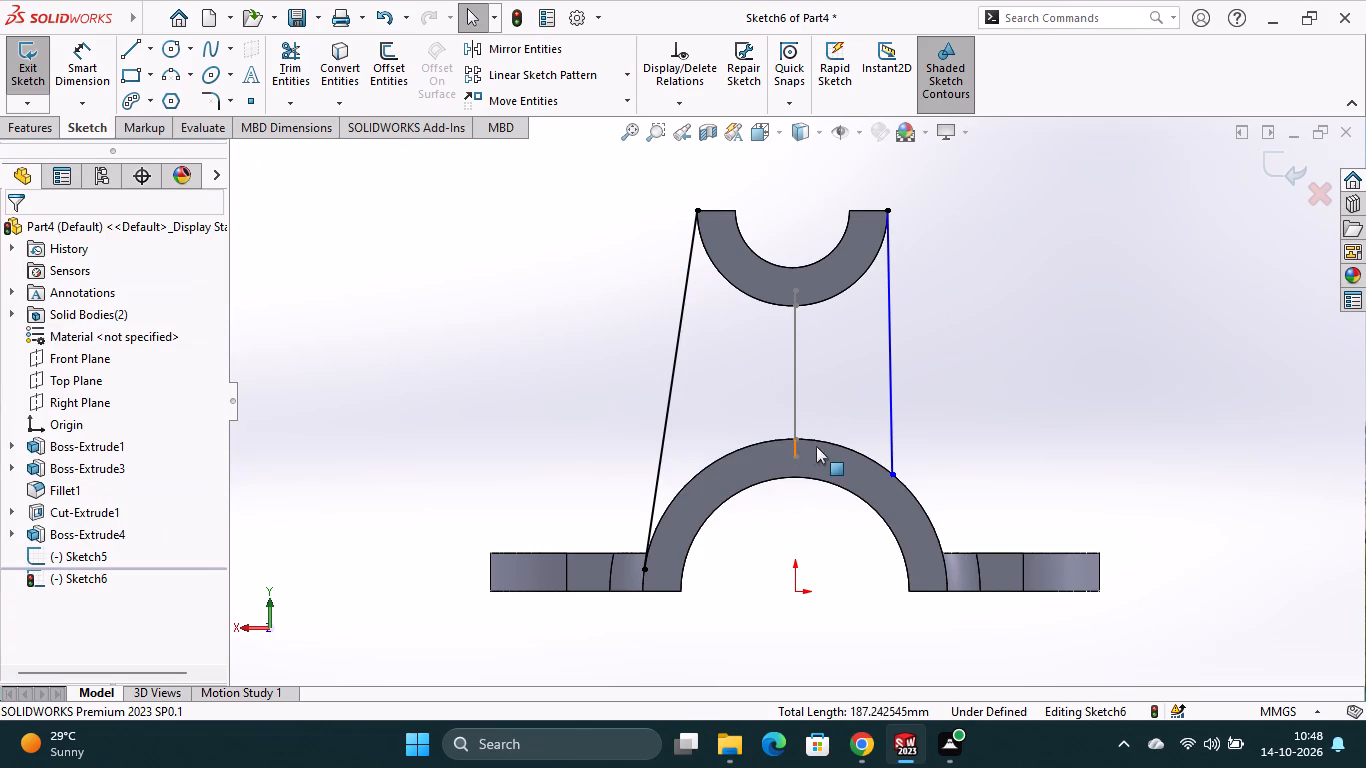
pyautogui.keyDown('ctrl'); pyautogui.click(932, 526); pyautogui.keyUp('ctrl')
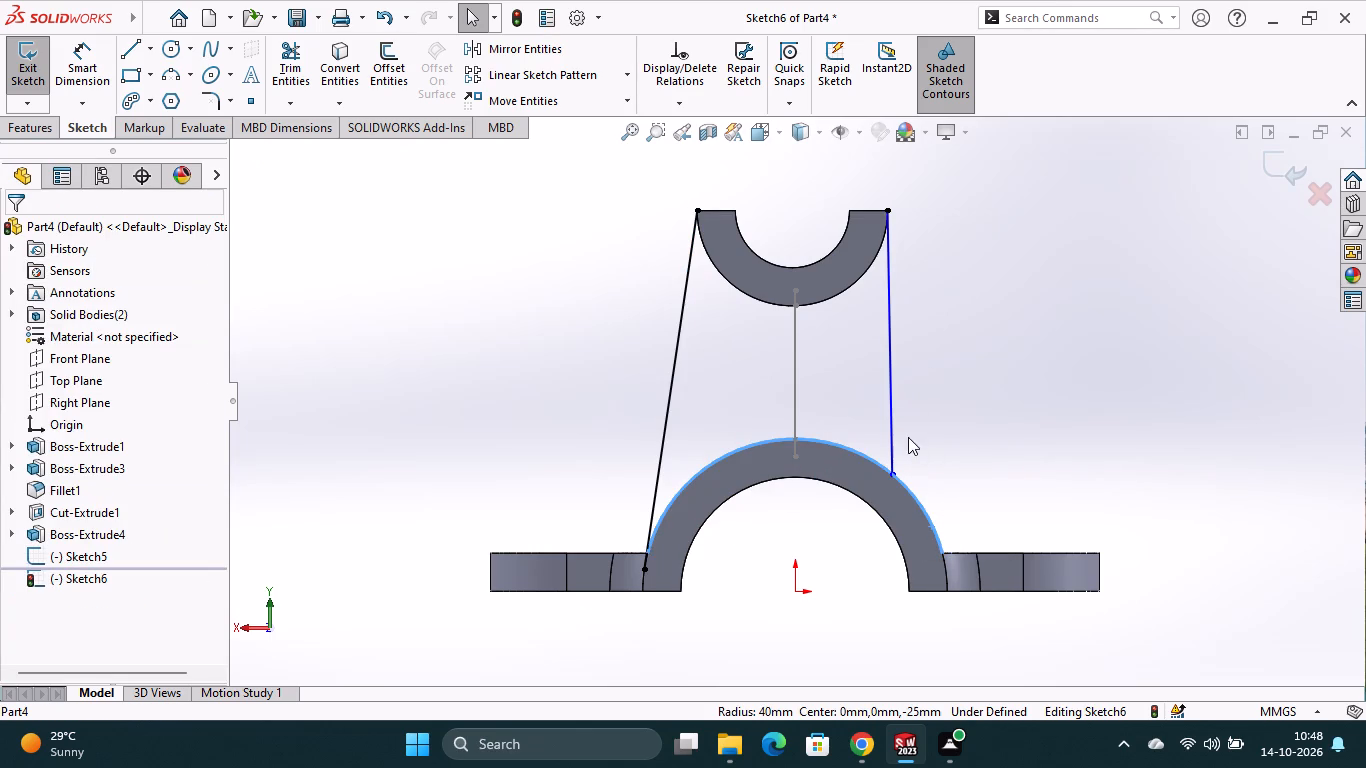
pyautogui.keyDown('ctrl'); pyautogui.click(894, 428); pyautogui.keyUp('ctrl')
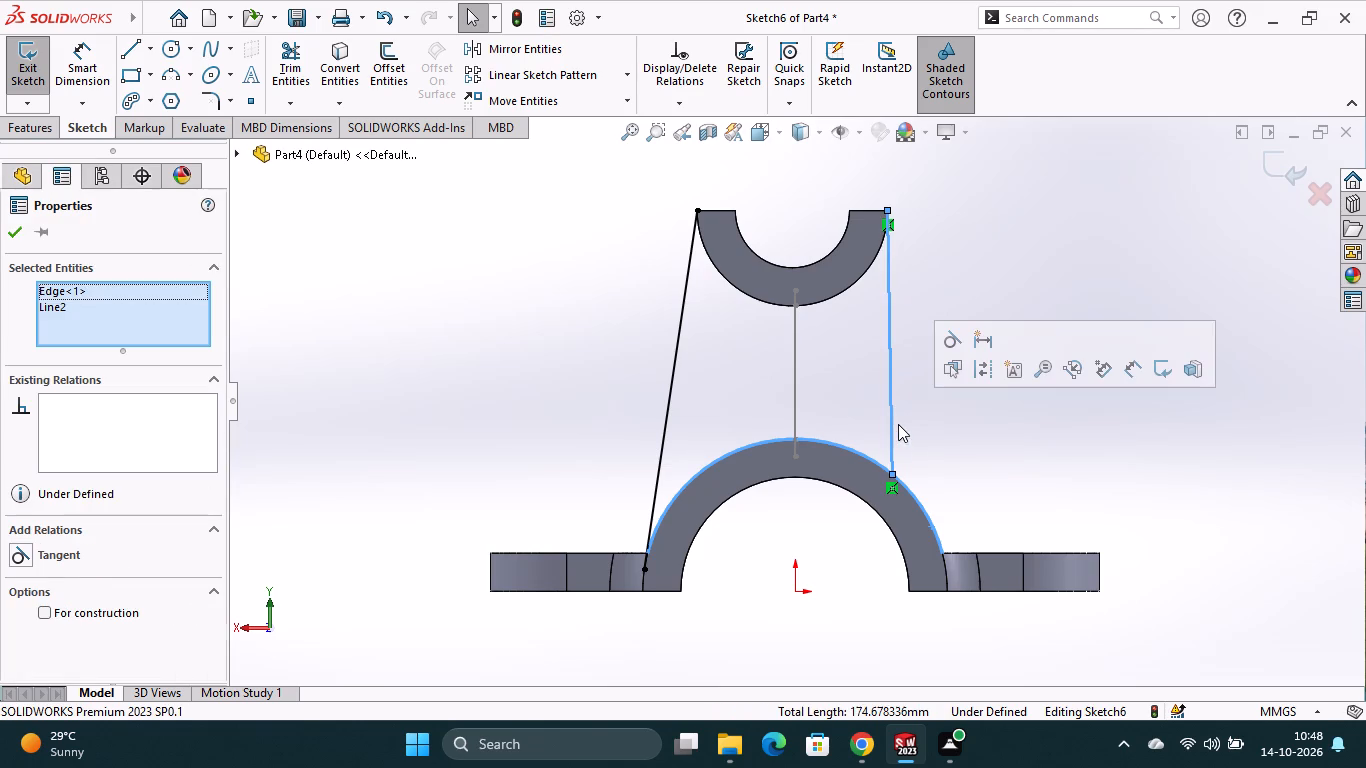
pyautogui.click(950, 344)
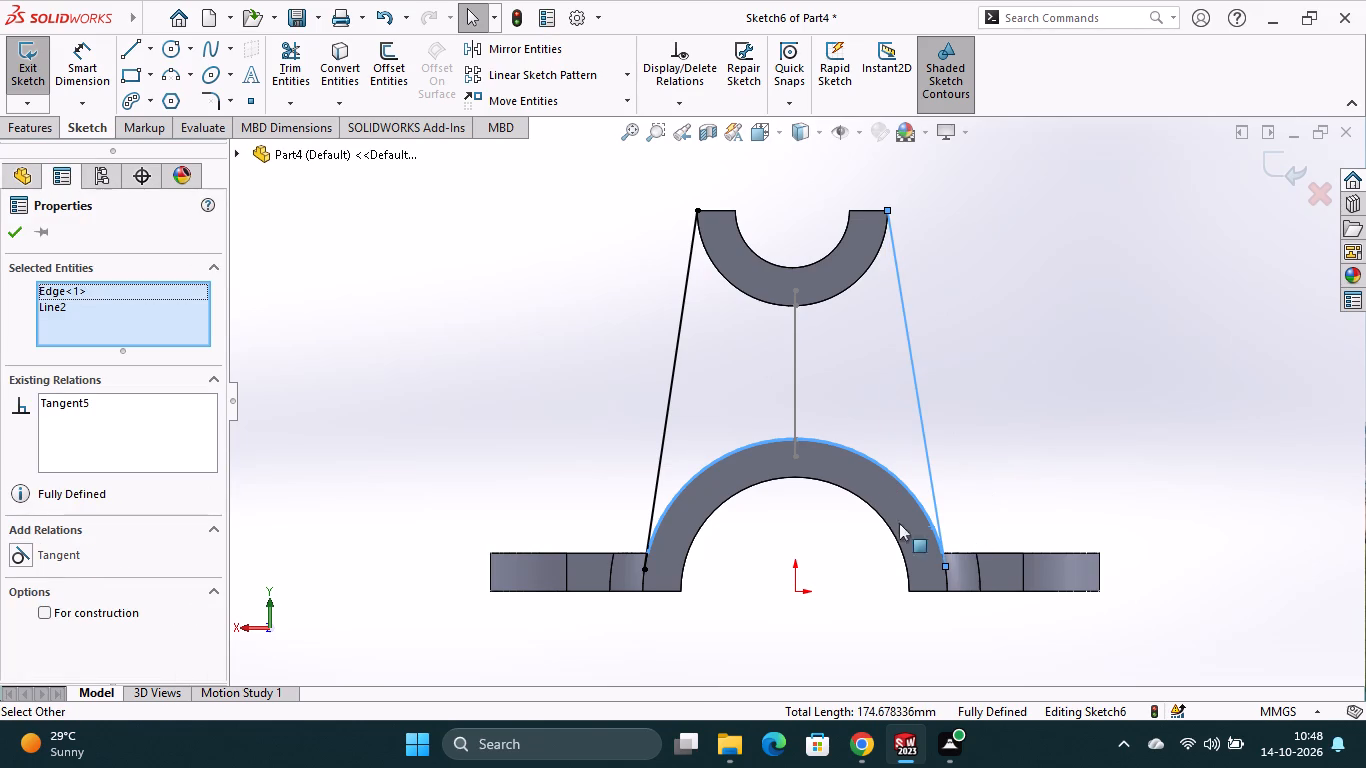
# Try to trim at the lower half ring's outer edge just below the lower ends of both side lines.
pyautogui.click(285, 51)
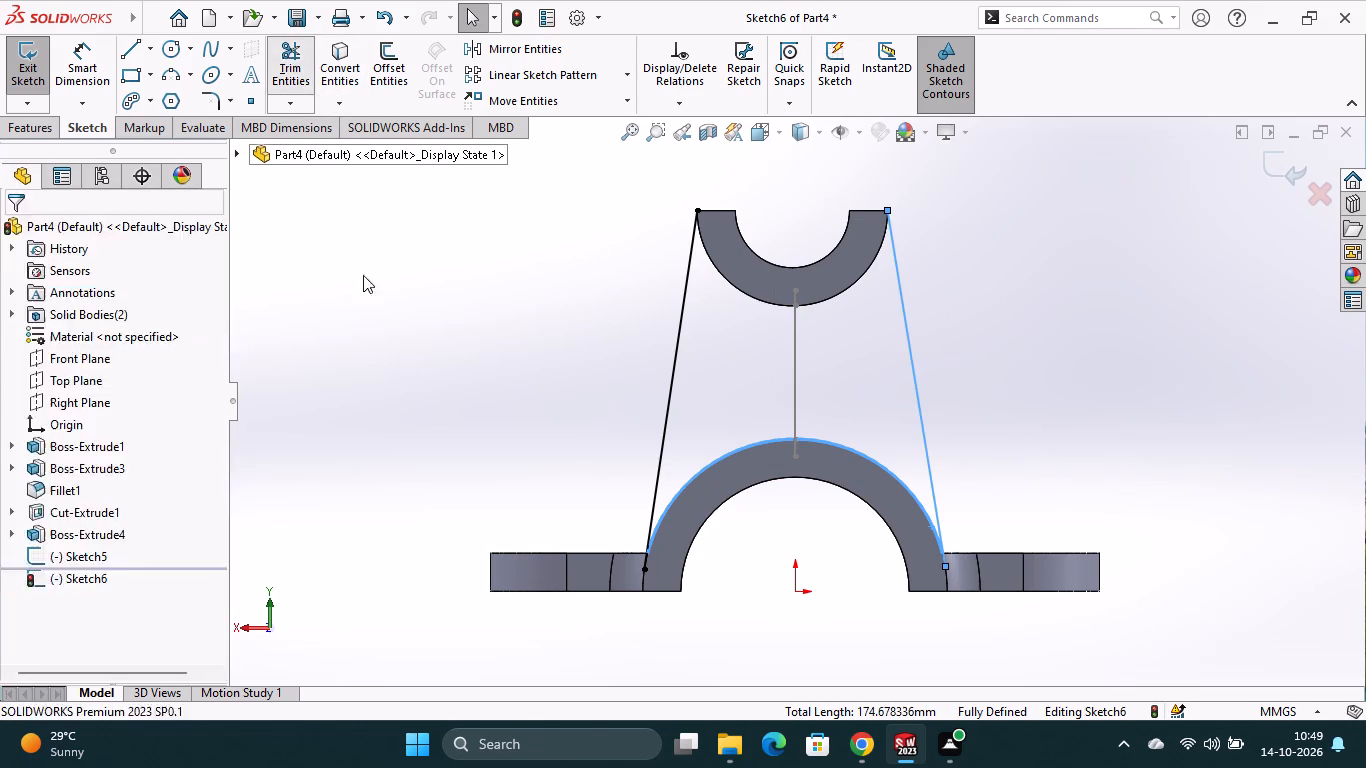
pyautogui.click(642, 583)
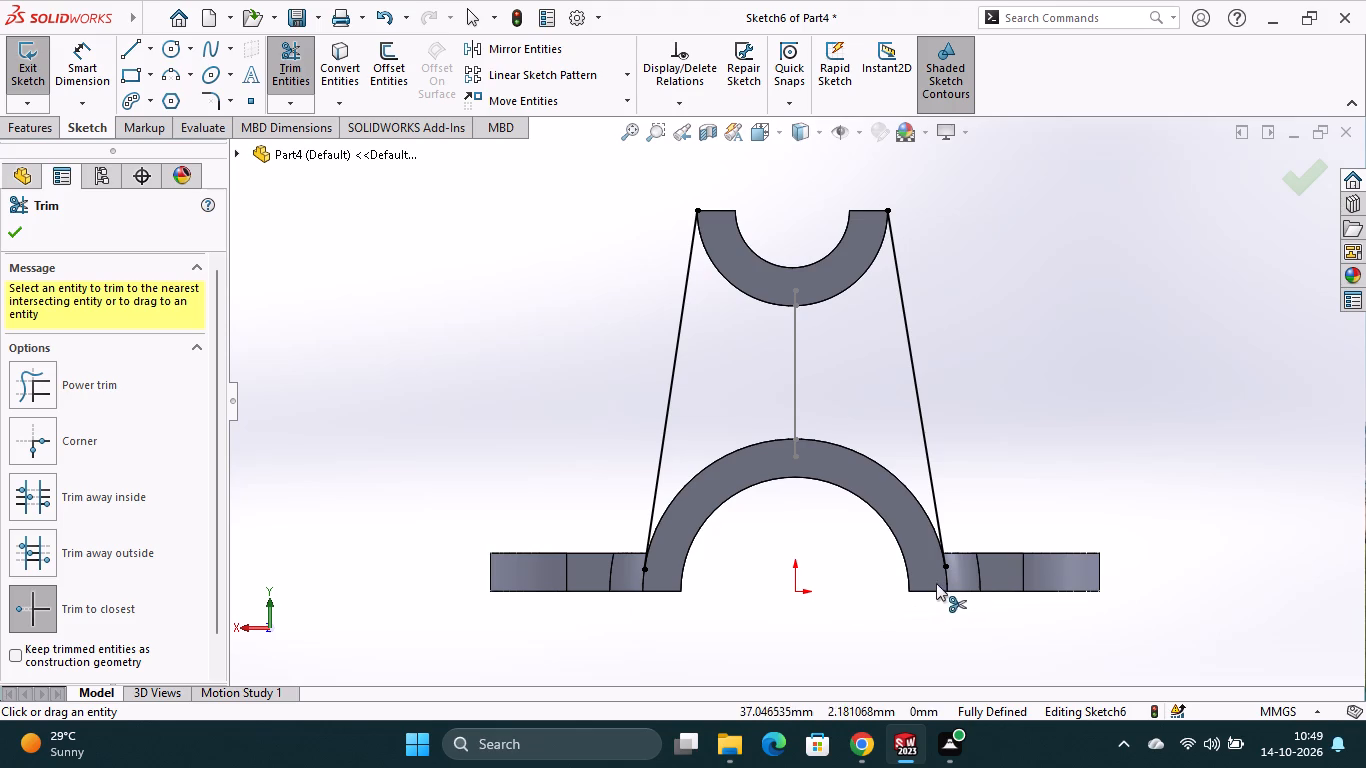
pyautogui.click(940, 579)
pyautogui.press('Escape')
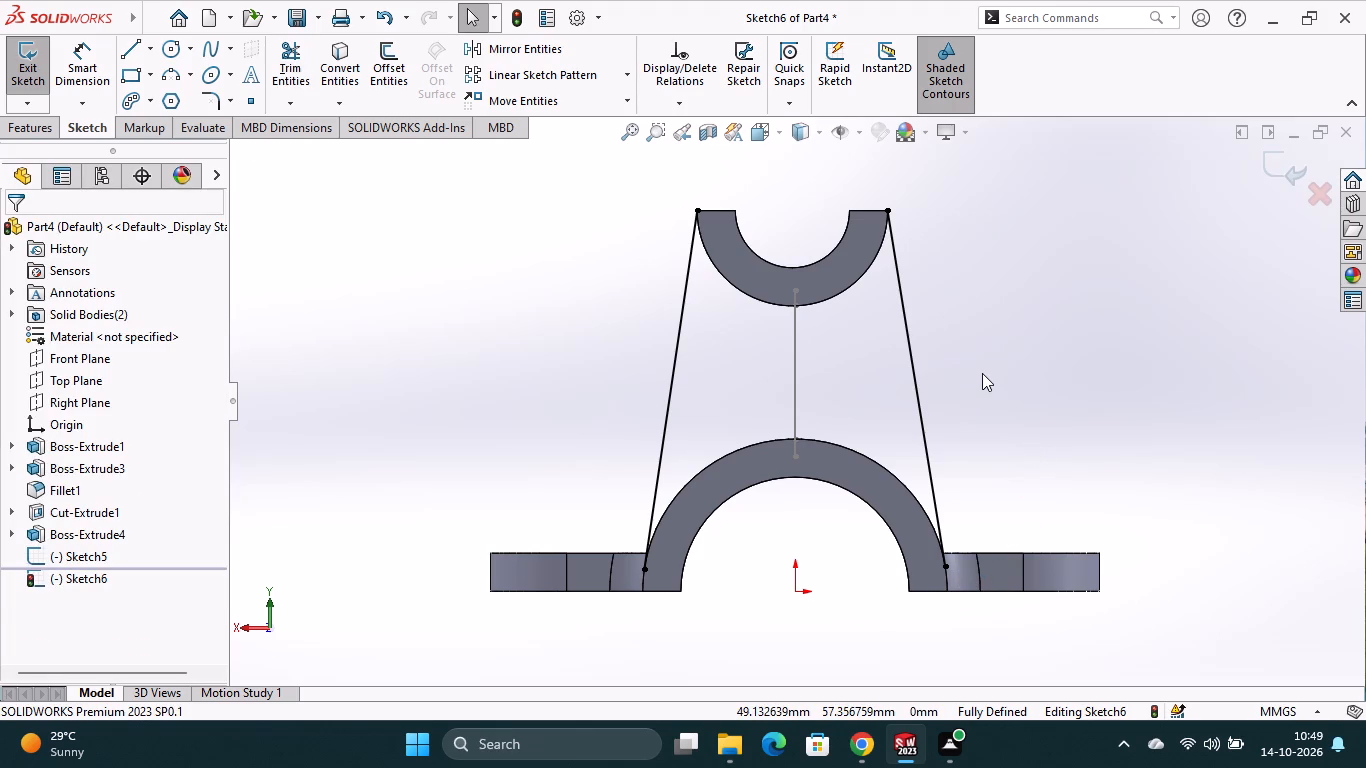
# Examine from several angles how the sketched side lines sit relative to both half rings.
pyautogui.moveTo(987, 370); pyautogui.dragTo(920, 440, button='middle')
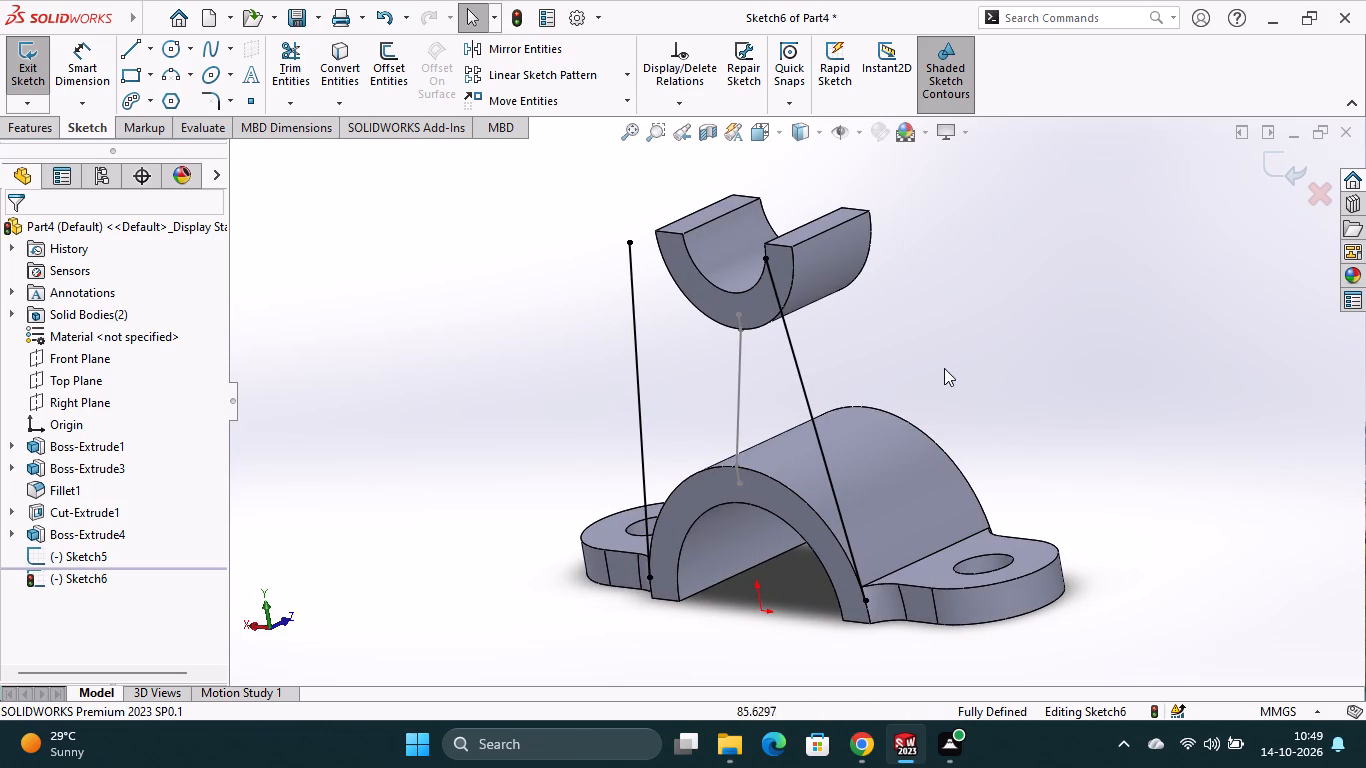
pyautogui.moveTo(878, 295); pyautogui.dragTo(921, 312, button='middle')
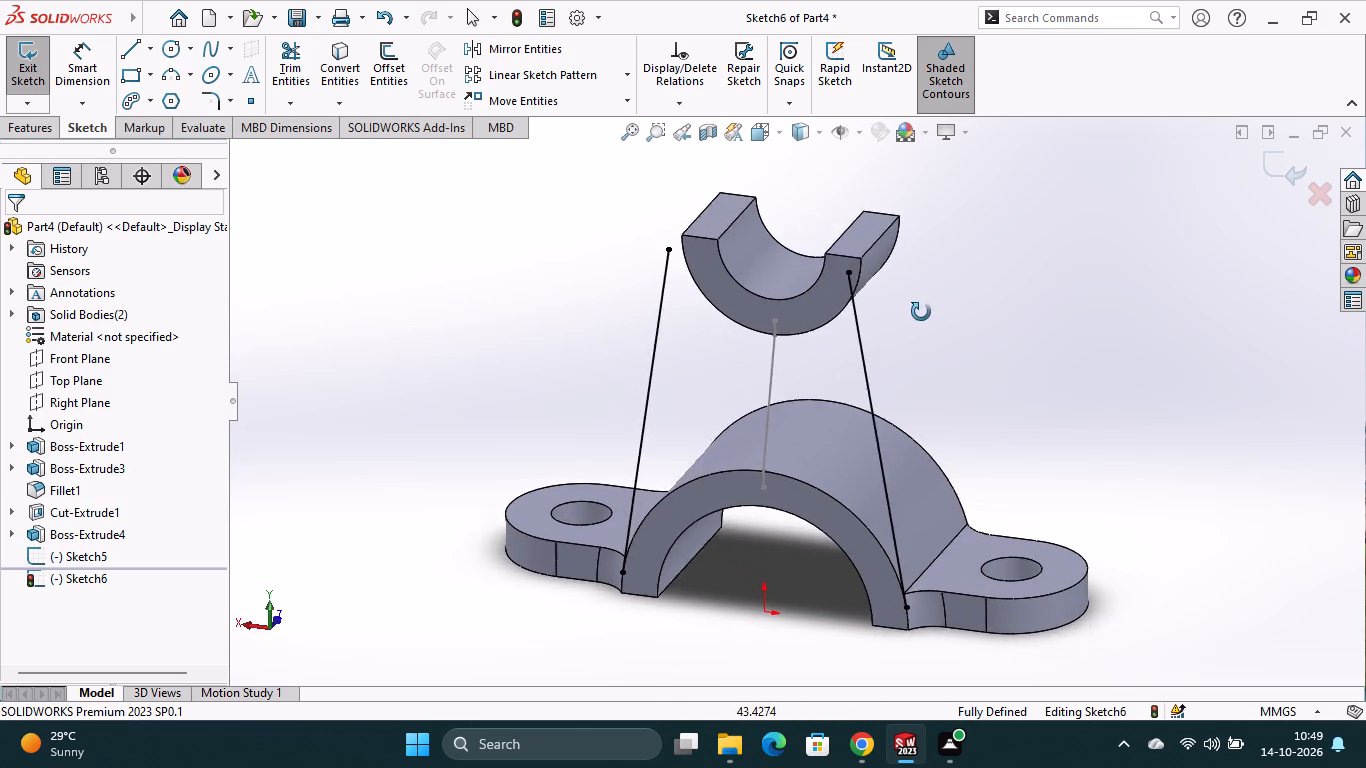
pyautogui.moveTo(921, 312); pyautogui.dragTo(939, 315, button='middle')
pyautogui.moveTo(931, 287); pyautogui.dragTo(875, 387, button='middle')
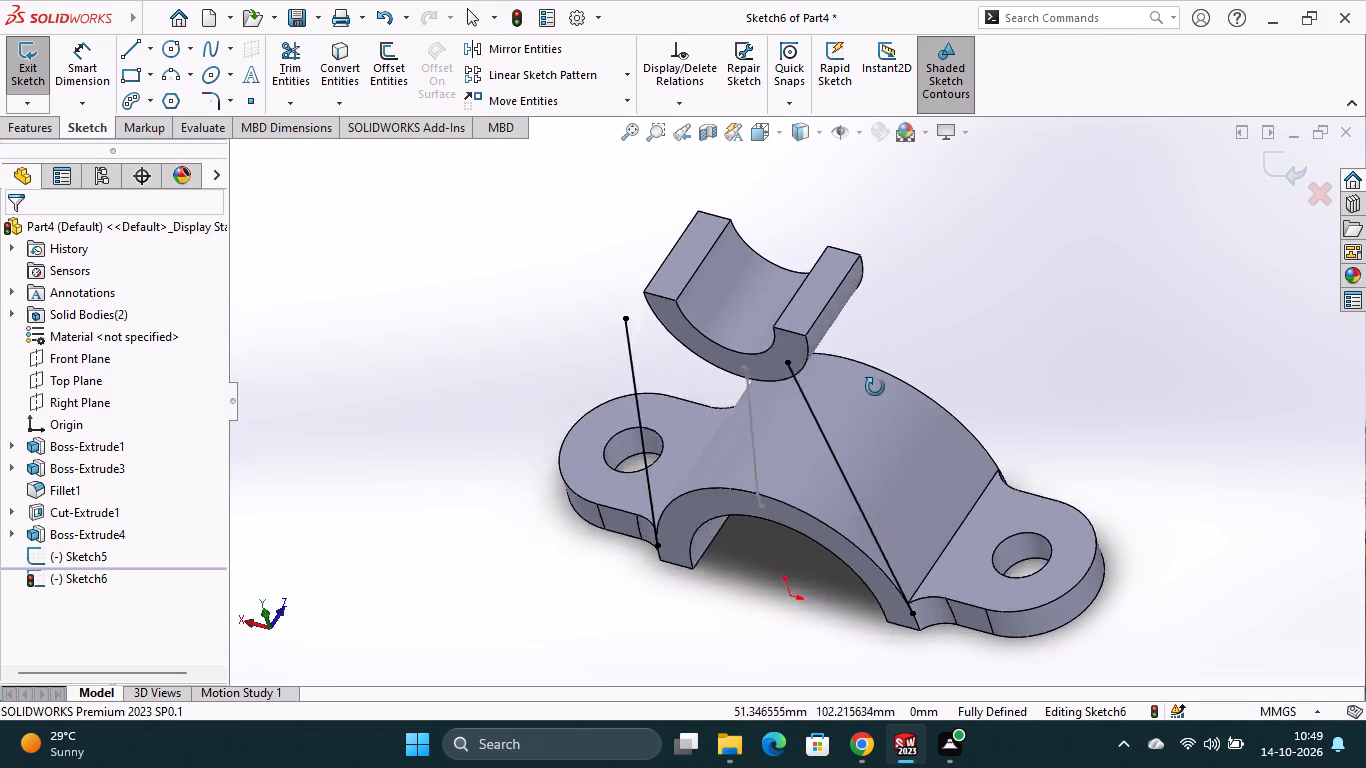
pyautogui.moveTo(875, 387); pyautogui.dragTo(836, 421, button='middle')
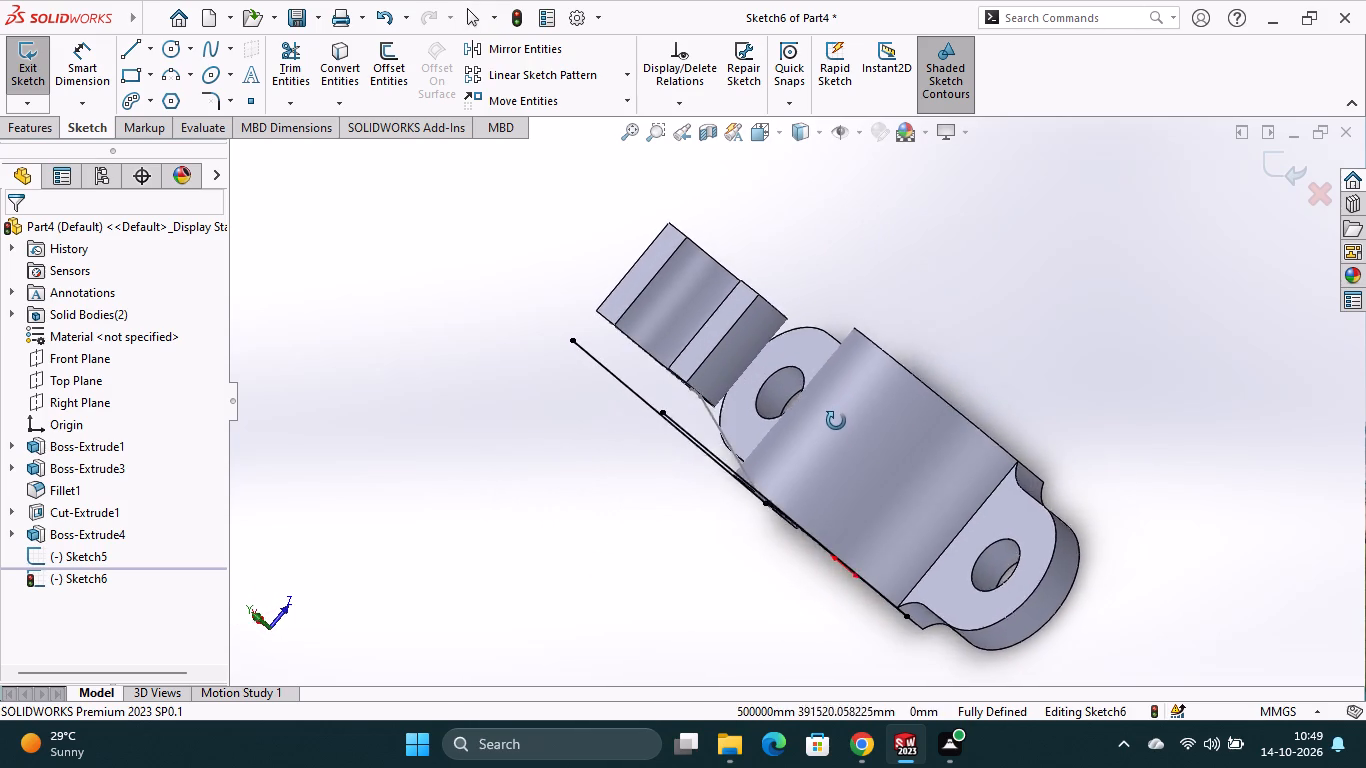
pyautogui.moveTo(836, 421); pyautogui.dragTo(857, 411, button='middle')
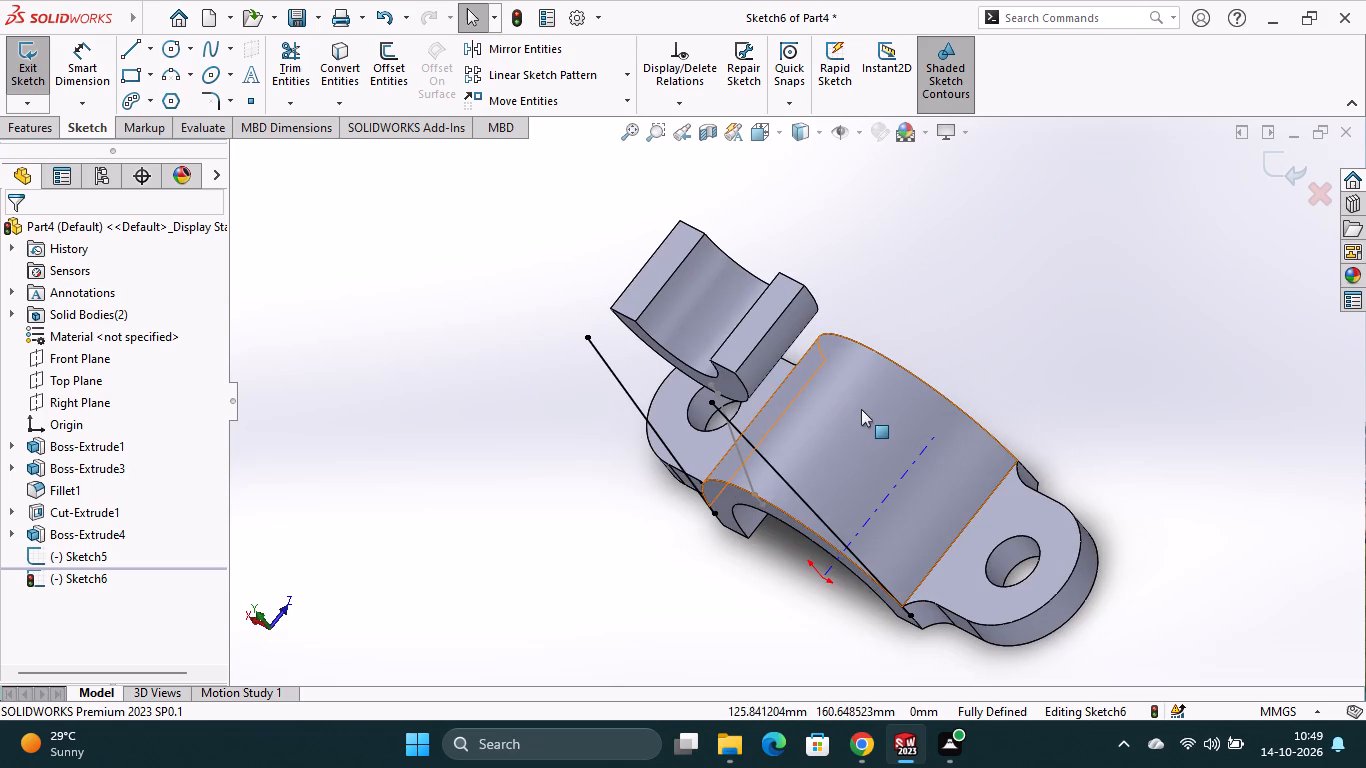
pyautogui.moveTo(943, 315); pyautogui.dragTo(975, 304, button='middle')
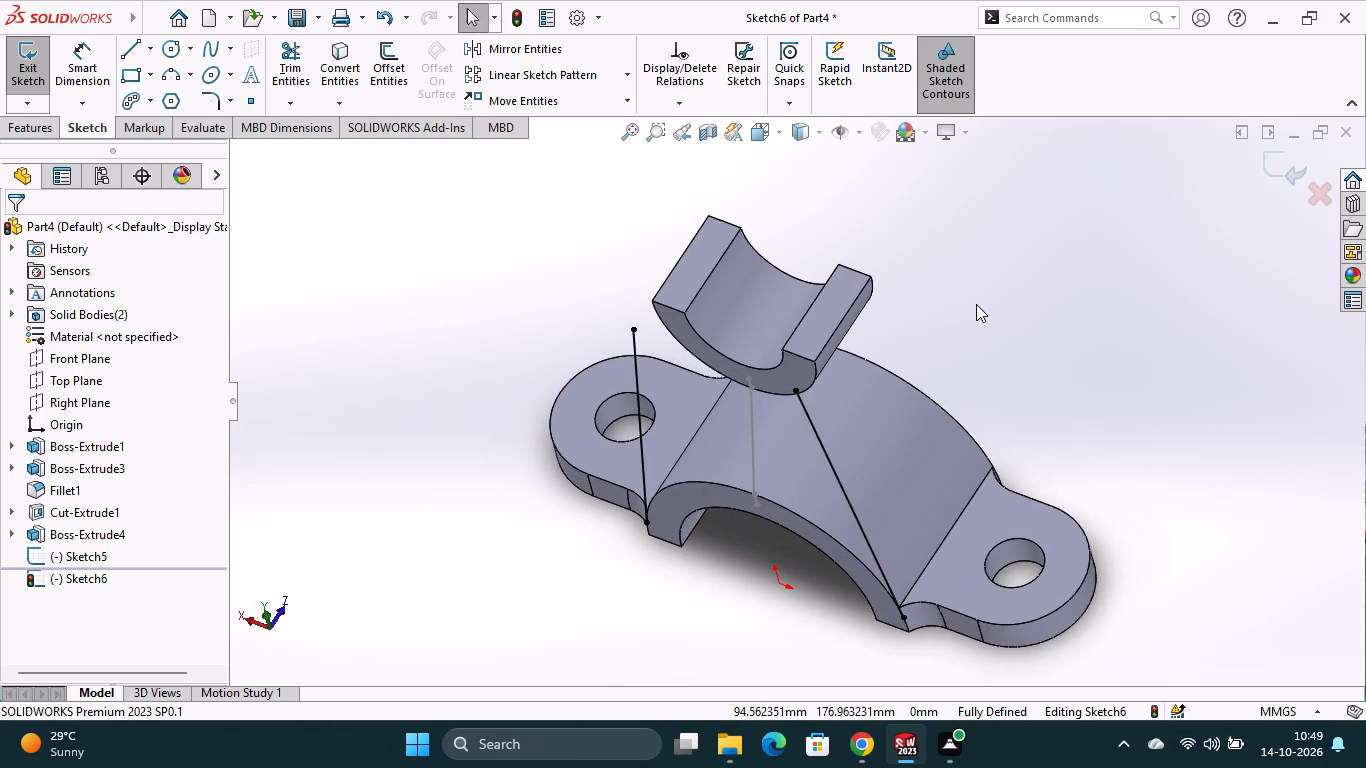
pyautogui.scroll(1, 976, 304)
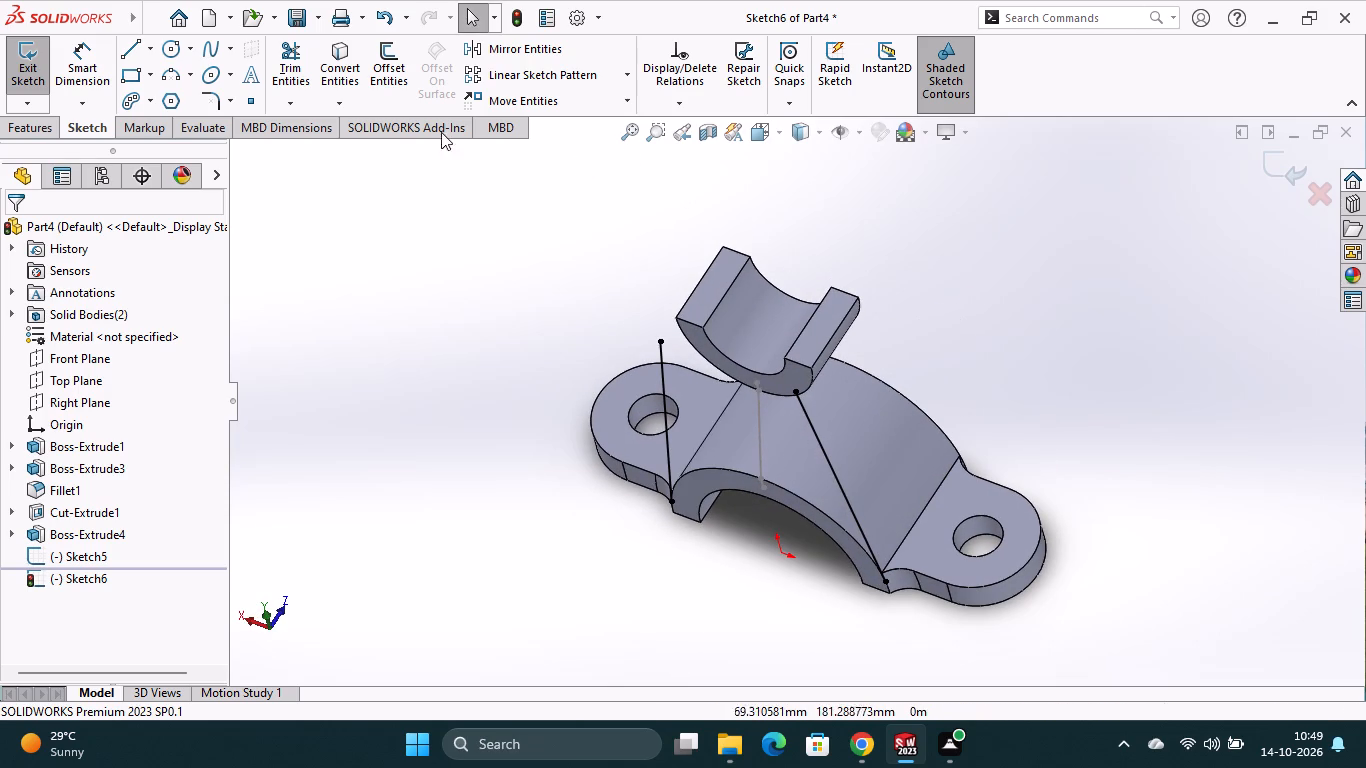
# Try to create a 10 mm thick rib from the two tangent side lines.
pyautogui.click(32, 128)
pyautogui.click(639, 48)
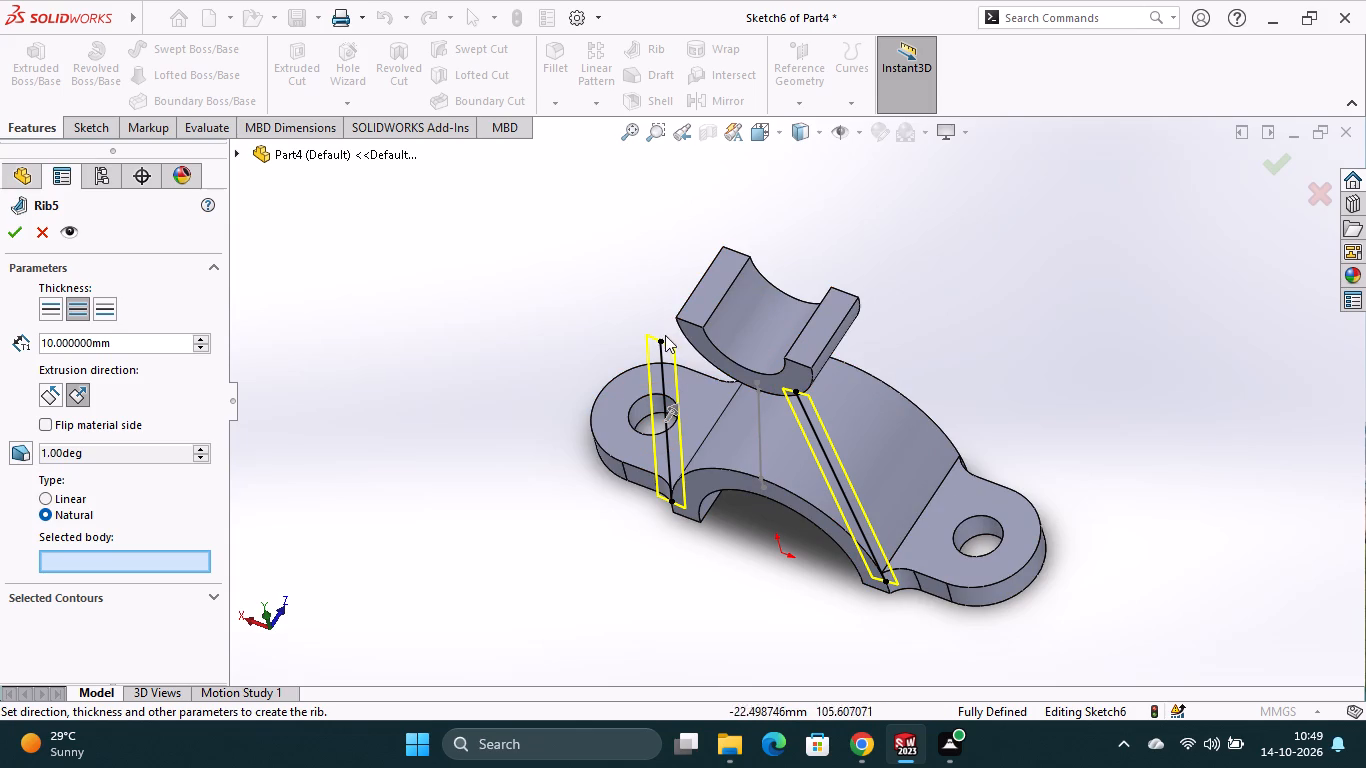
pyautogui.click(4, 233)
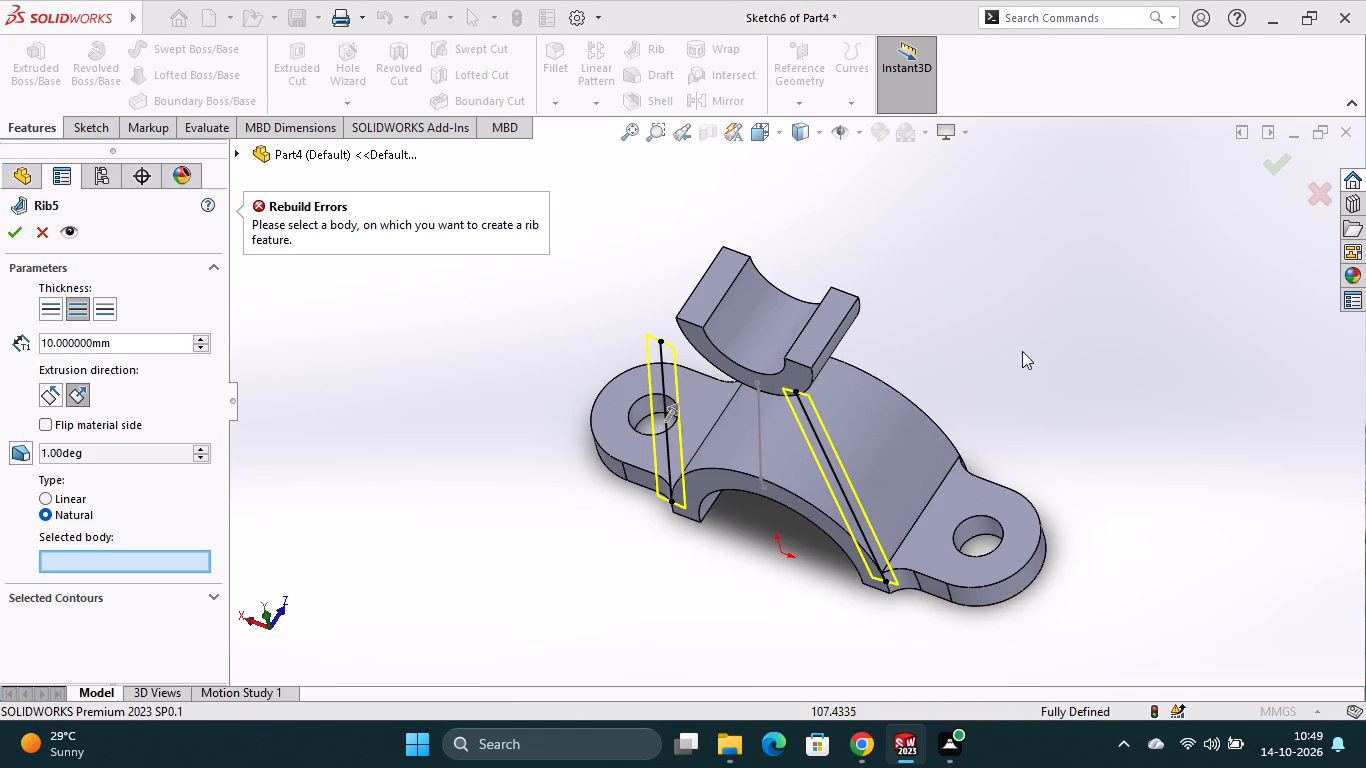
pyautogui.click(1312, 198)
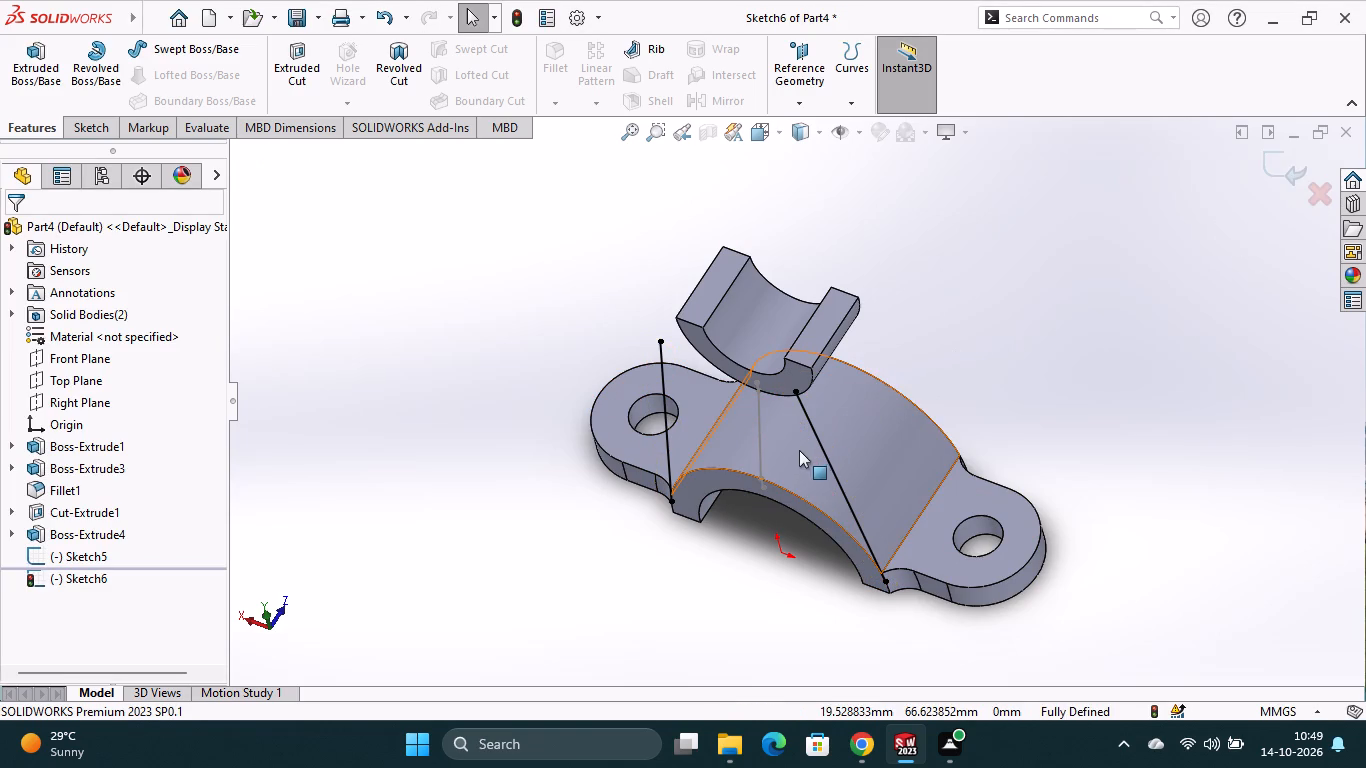
# Delete both tangent side lines from the sketch on the lower half ring's front face.
pyautogui.hotkey('ctrl', 'x')
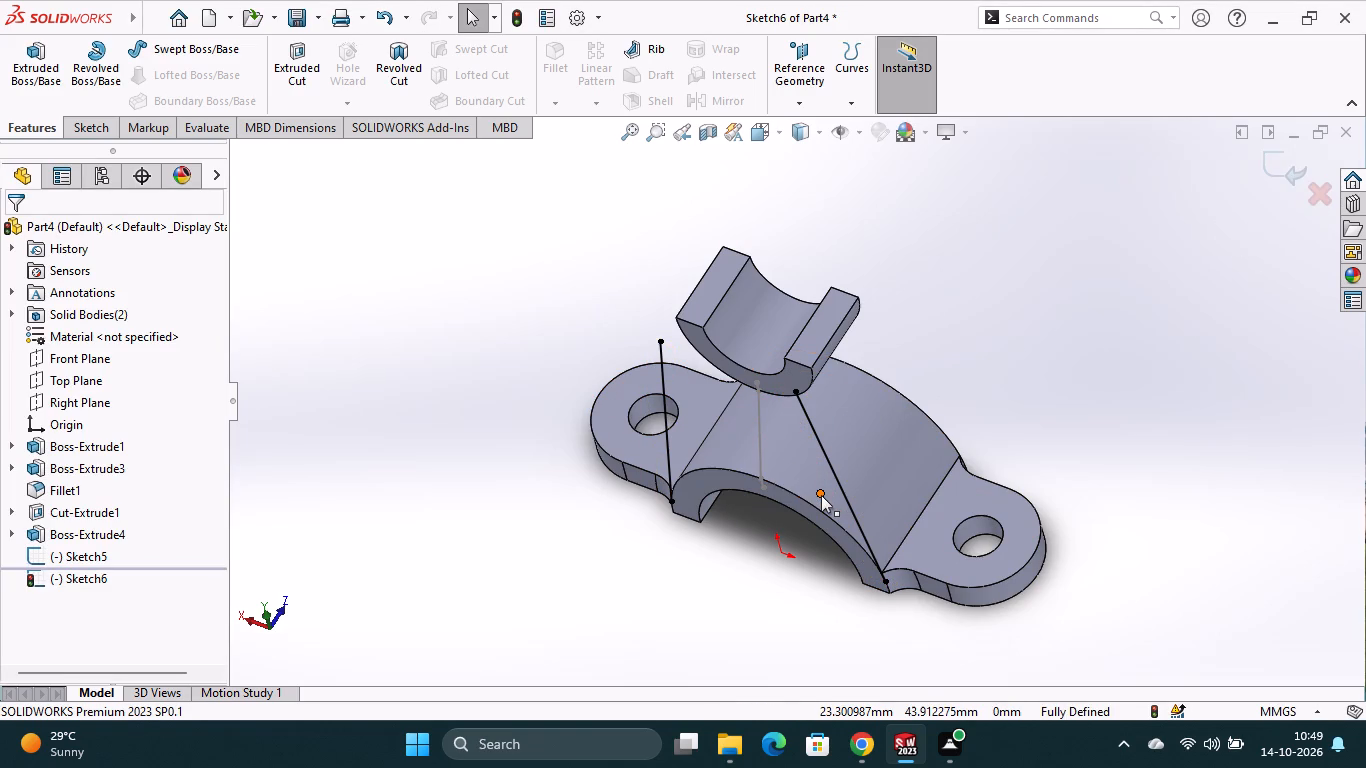
pyautogui.hotkey('ctrl', 'x')
pyautogui.hotkey('ctrl', 'x')
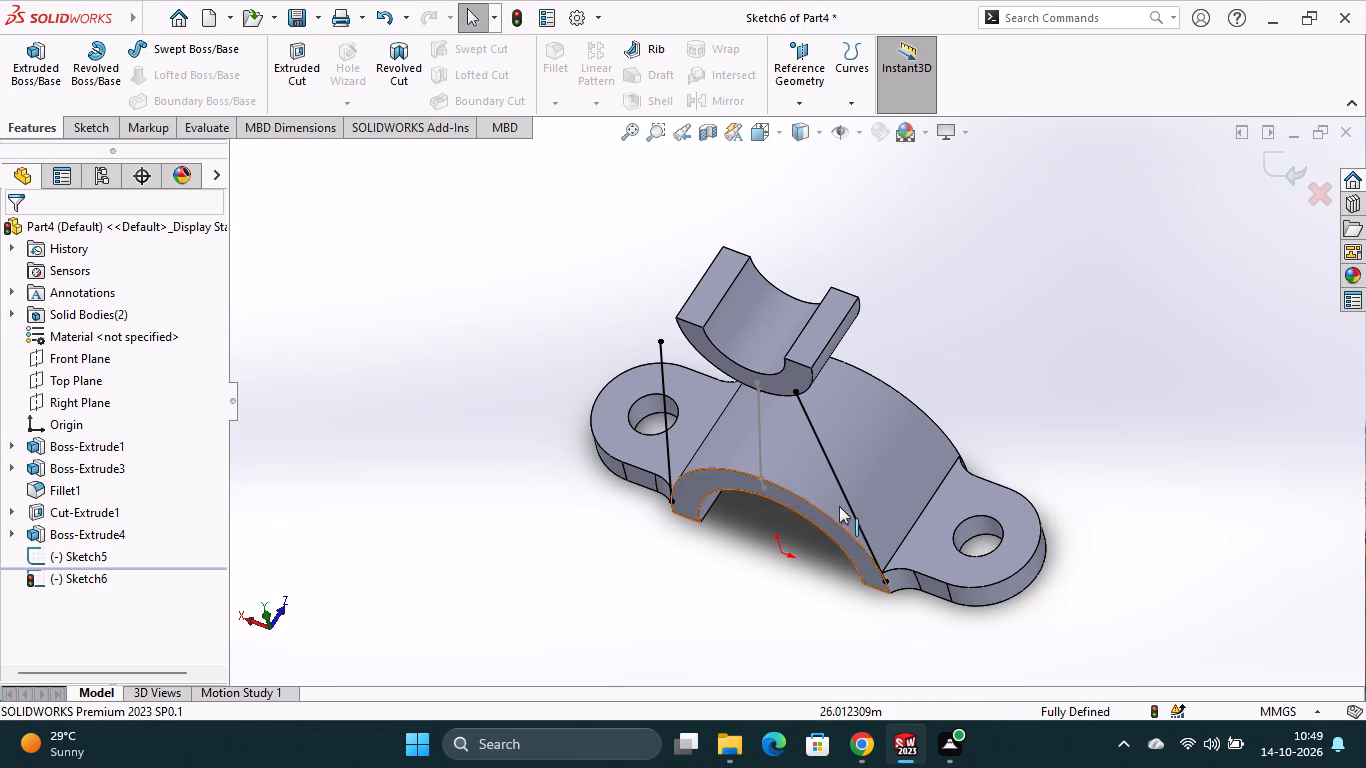
pyautogui.click(843, 492)
pyautogui.press('Delete')
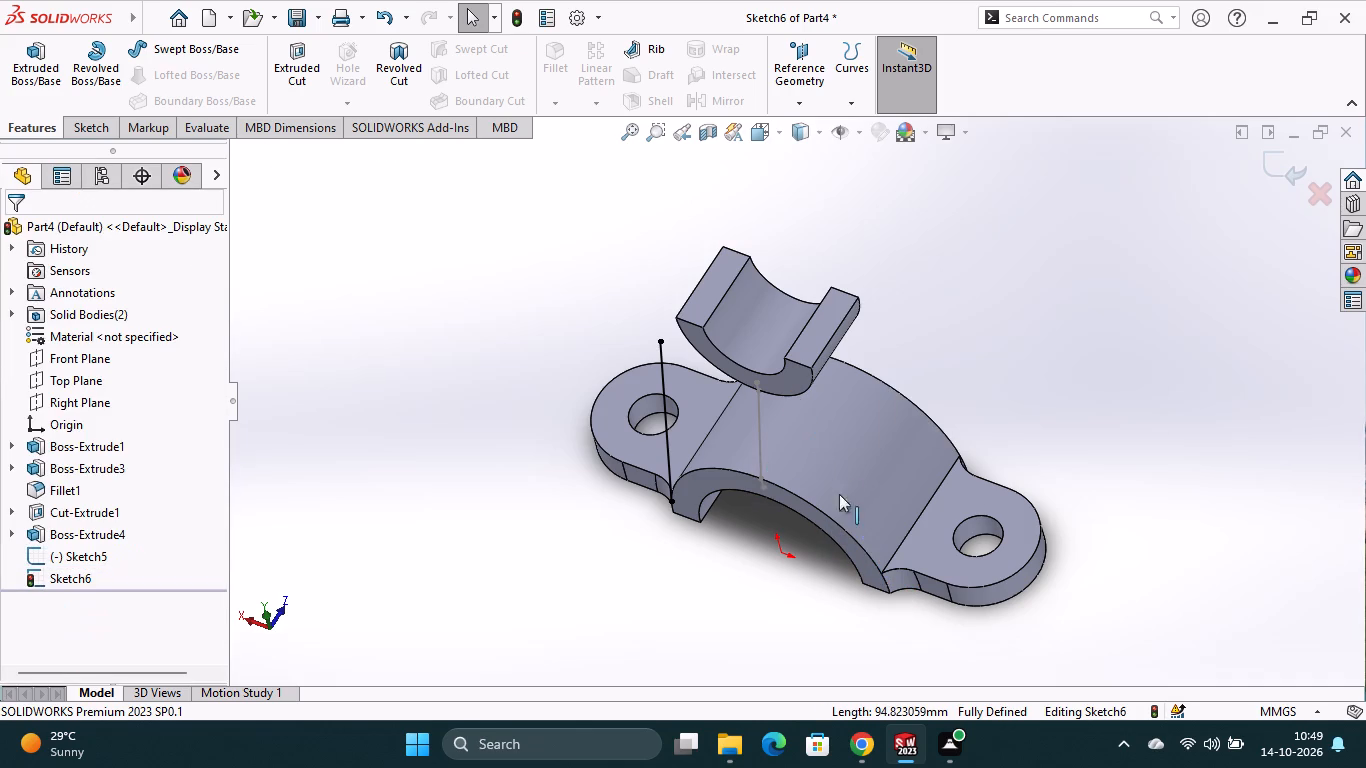
pyautogui.click(669, 438)
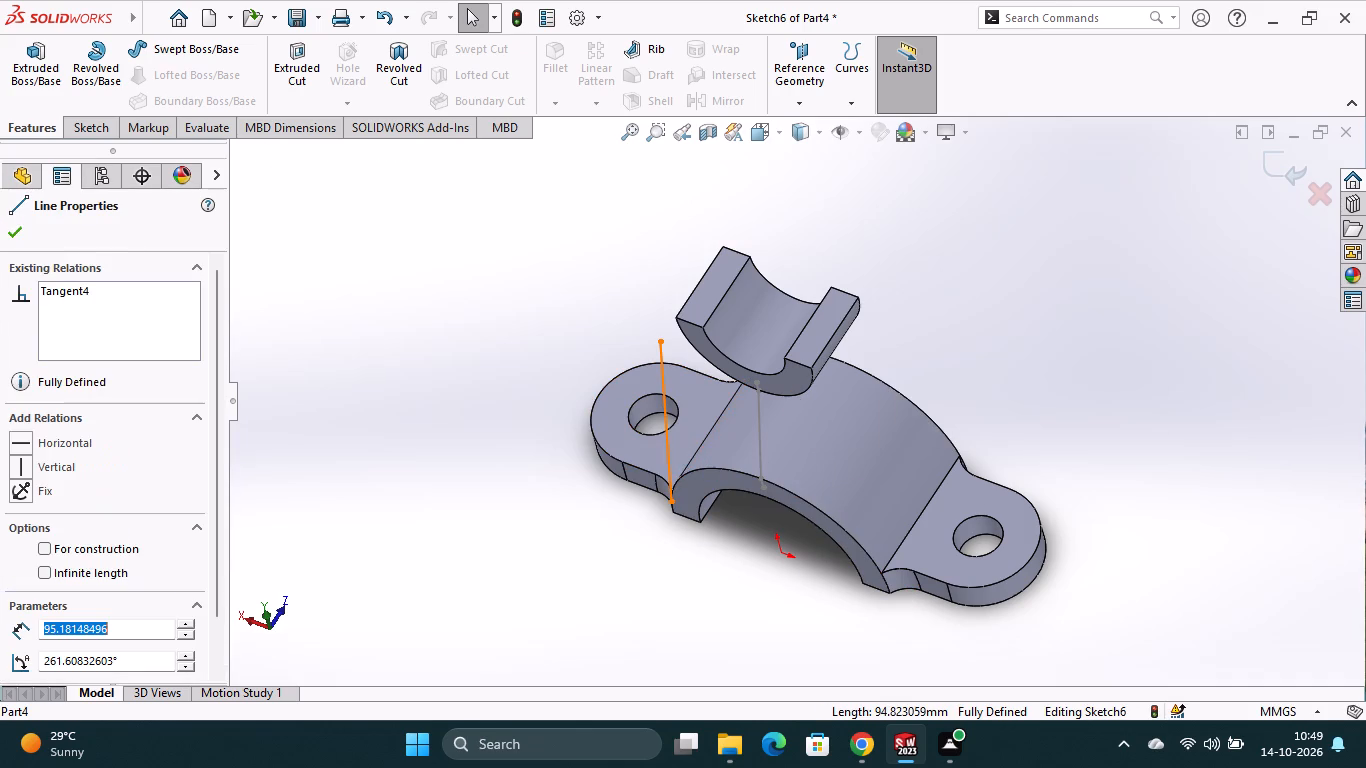
pyautogui.press('Delete')
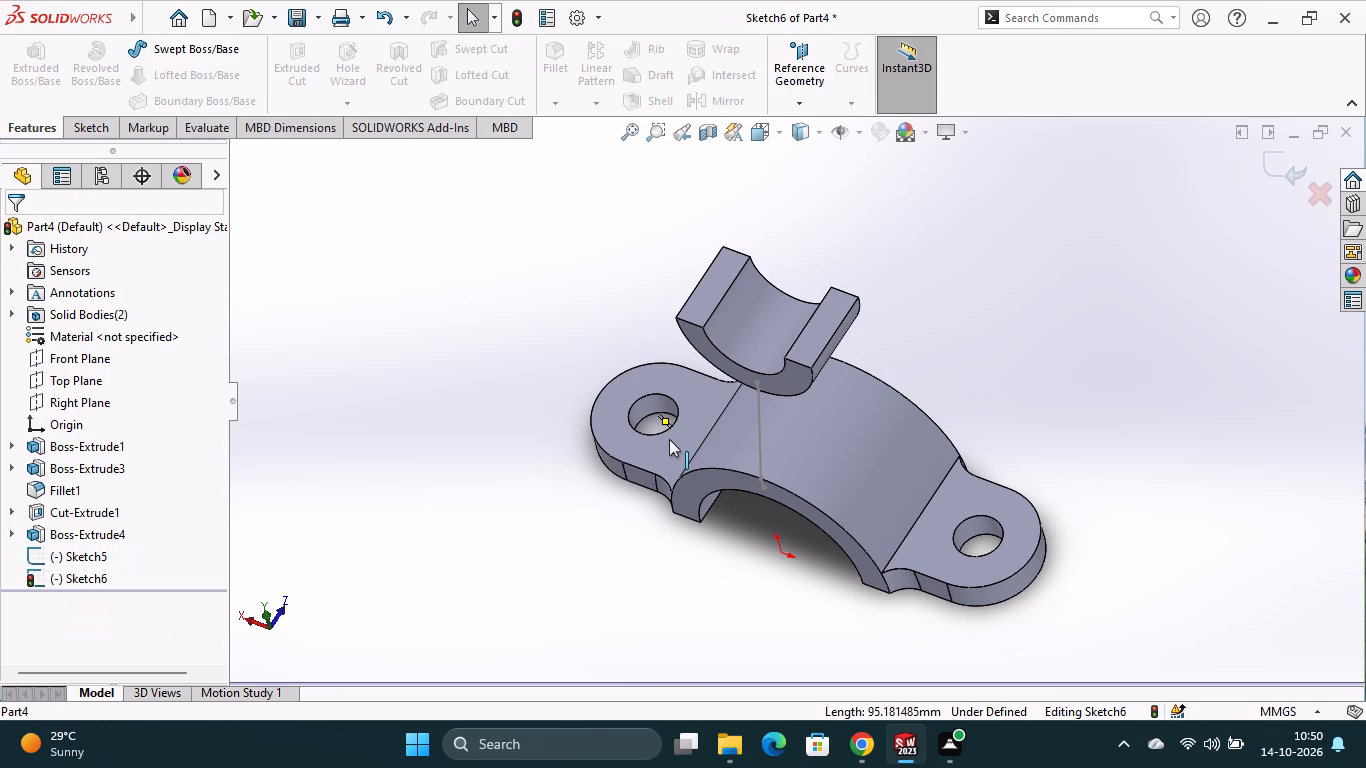
# Exit the emptied sketch on the lower half ring's front face.
pyautogui.moveTo(1005, 359); pyautogui.dragTo(980, 389, button='middle')
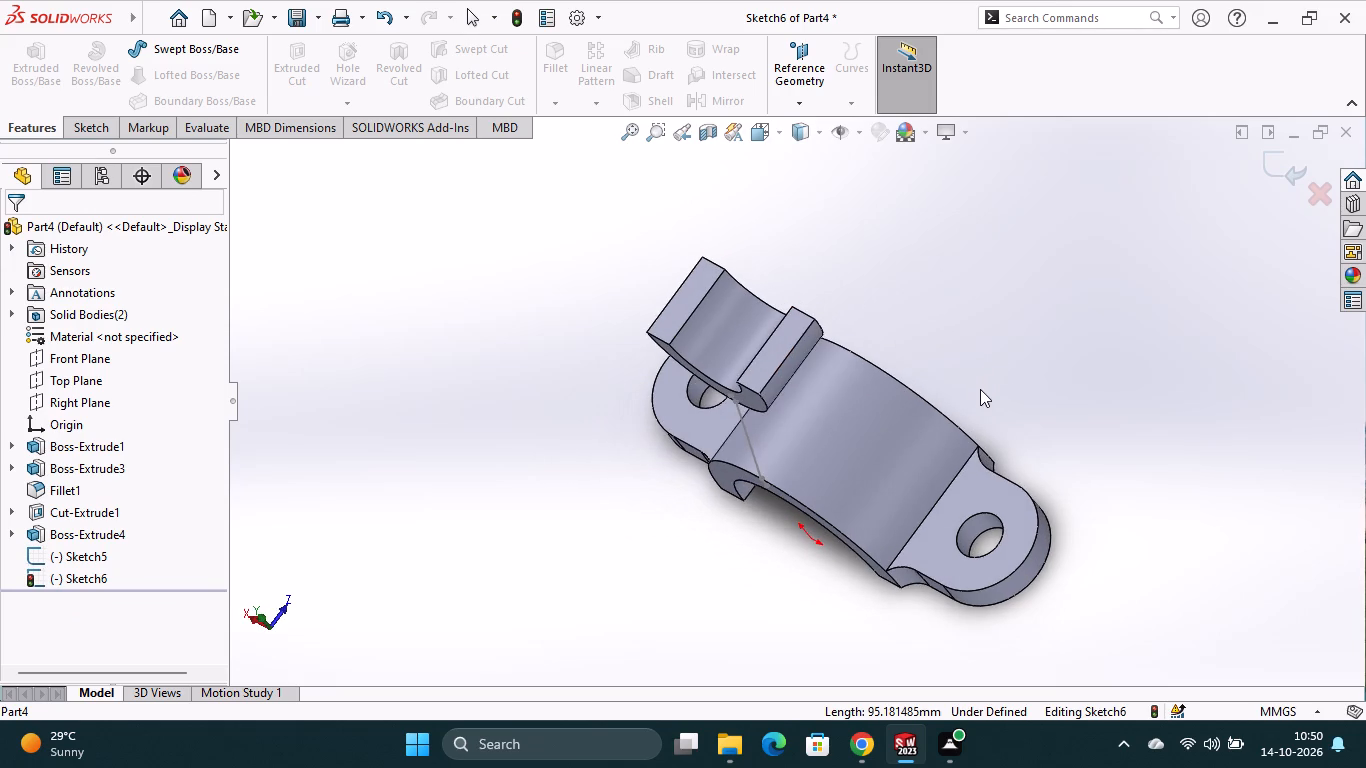
pyautogui.moveTo(981, 385); pyautogui.dragTo(1018, 251, button='middle')
pyautogui.moveTo(1031, 398); pyautogui.dragTo(1001, 330, button='middle')
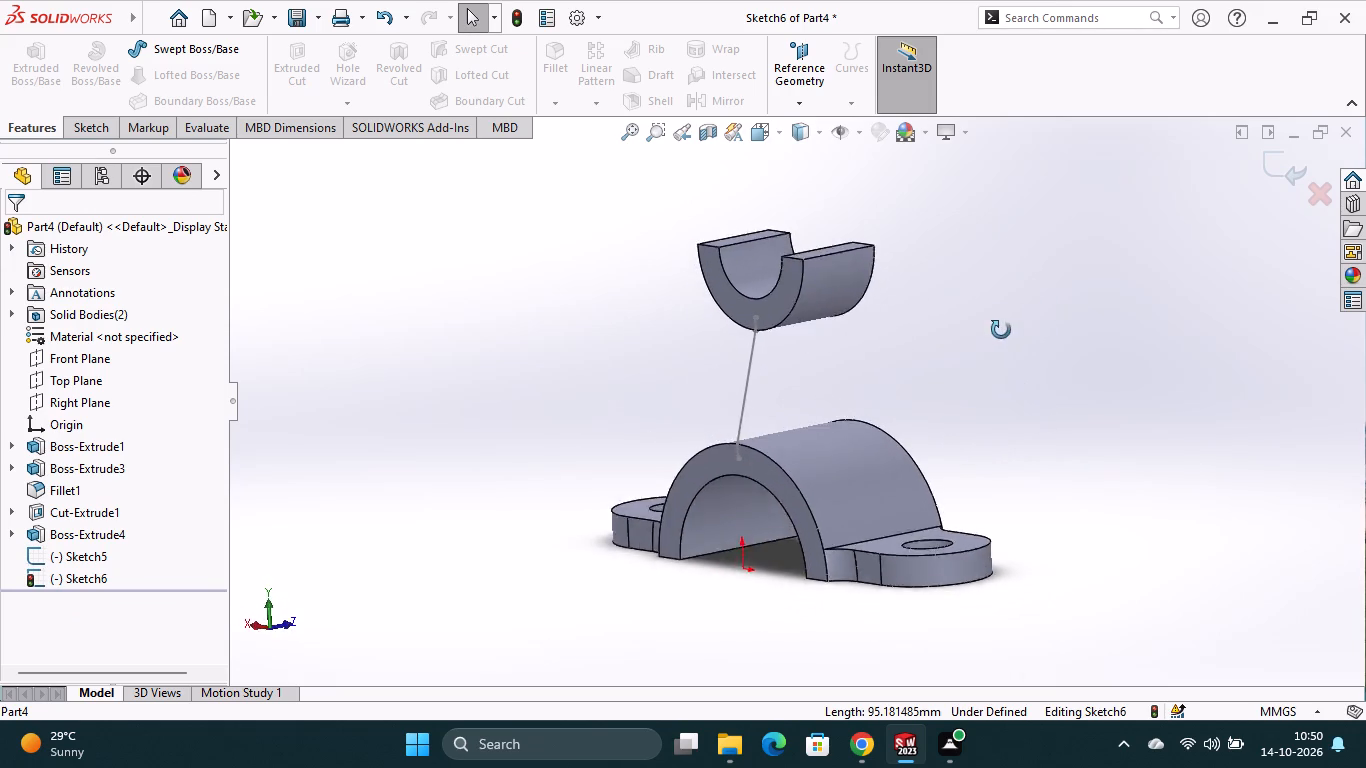
pyautogui.moveTo(1001, 330); pyautogui.dragTo(979, 288, button='middle')
pyautogui.middleClick(1001, 376)
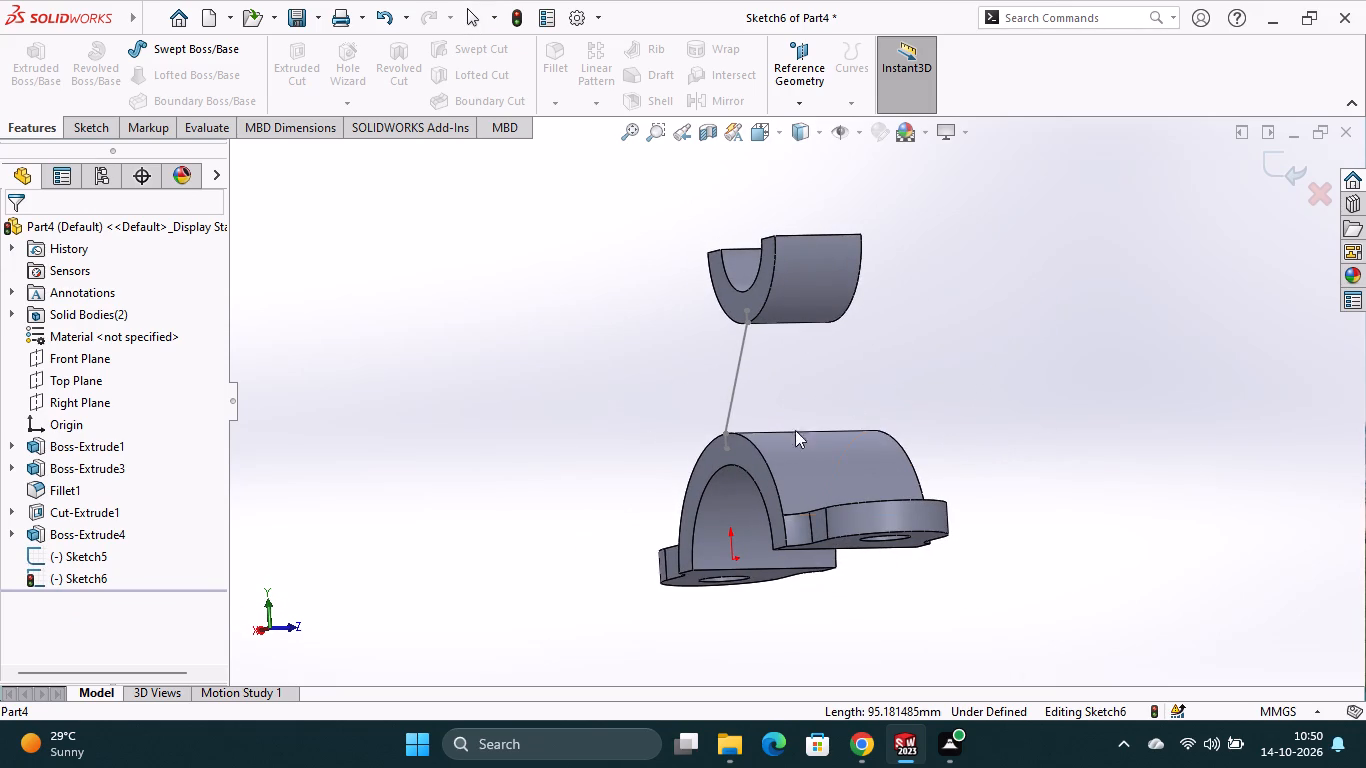
pyautogui.click(61, 575)
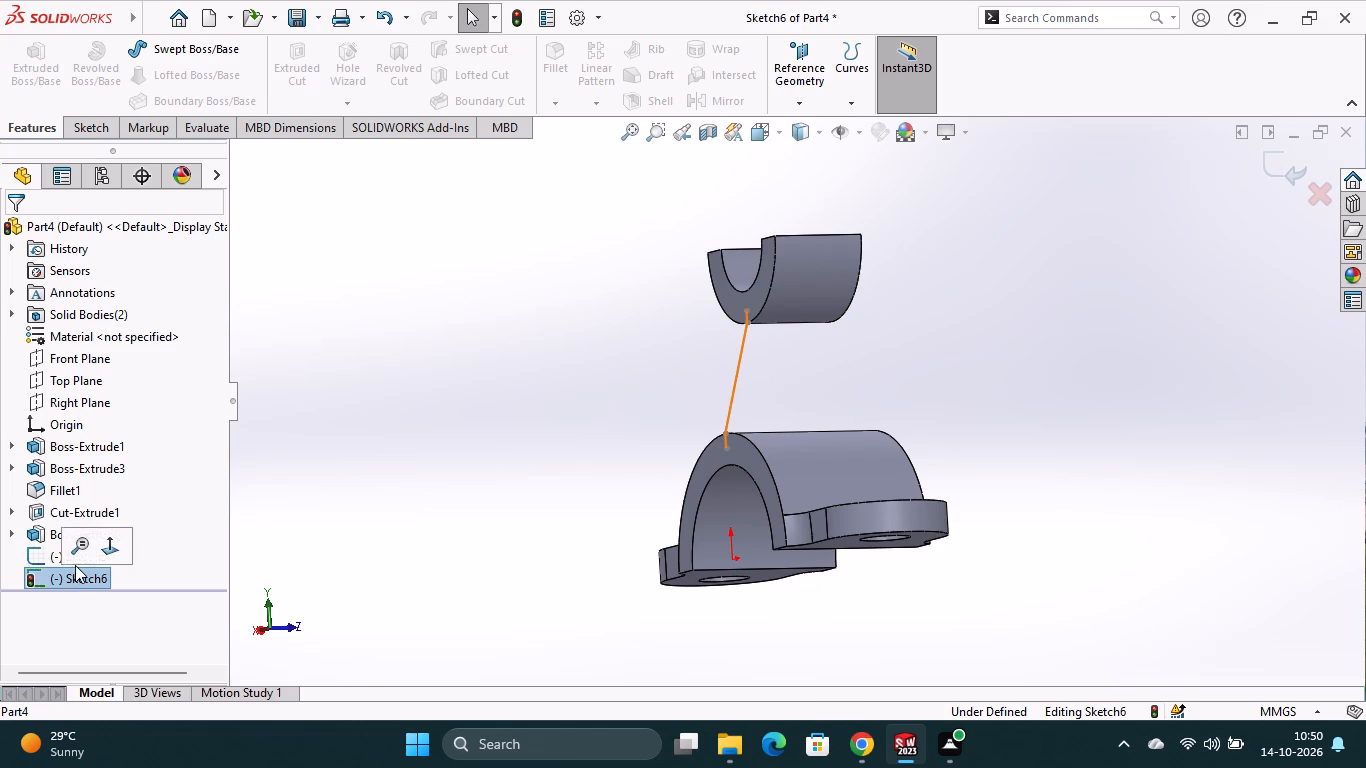
pyautogui.rightClick(80, 577)
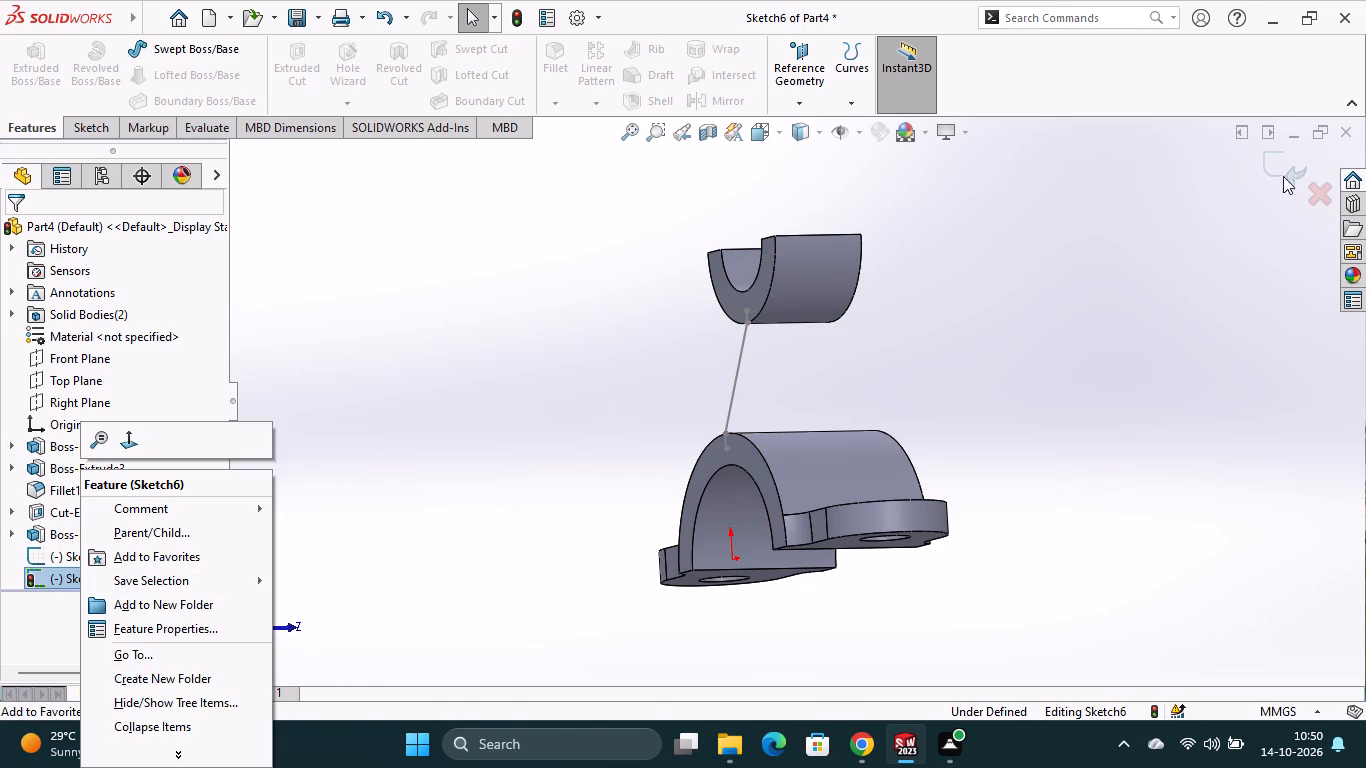
pyautogui.click(1283, 171)
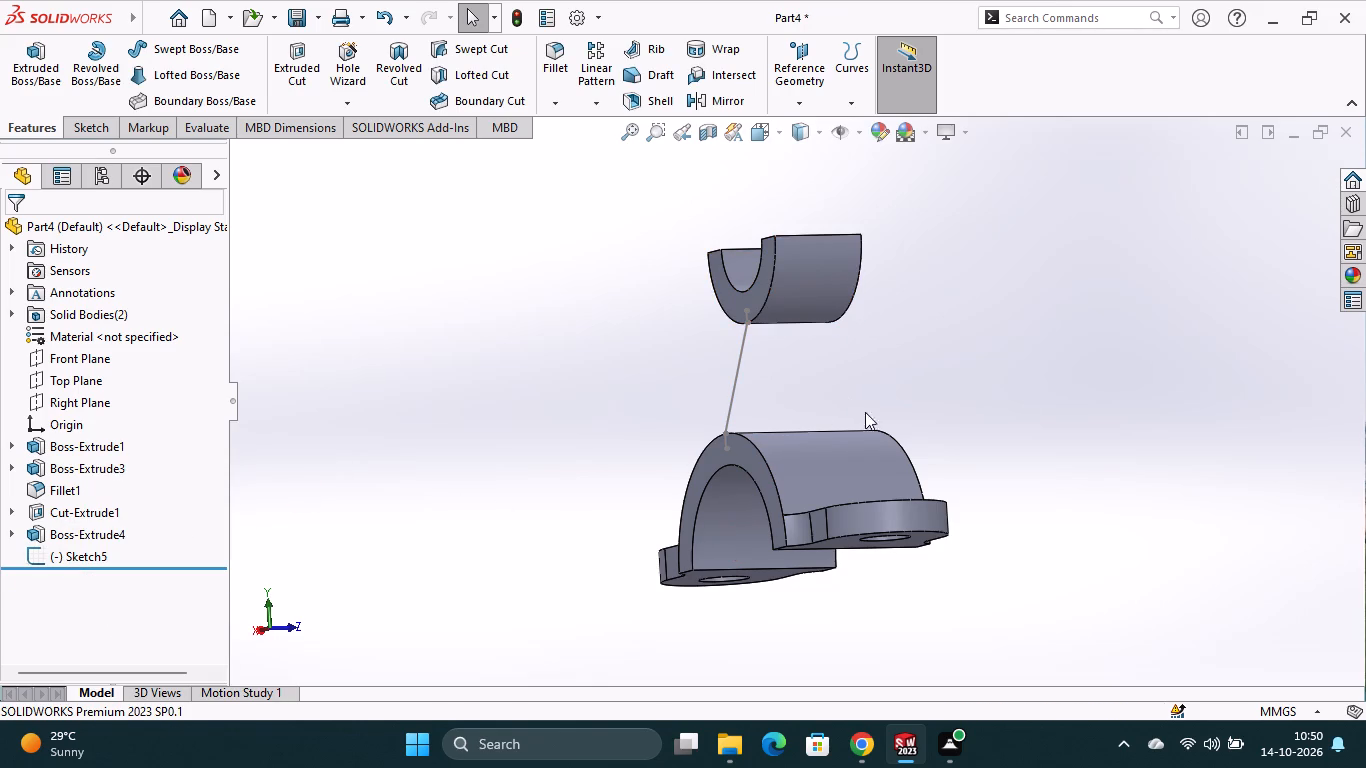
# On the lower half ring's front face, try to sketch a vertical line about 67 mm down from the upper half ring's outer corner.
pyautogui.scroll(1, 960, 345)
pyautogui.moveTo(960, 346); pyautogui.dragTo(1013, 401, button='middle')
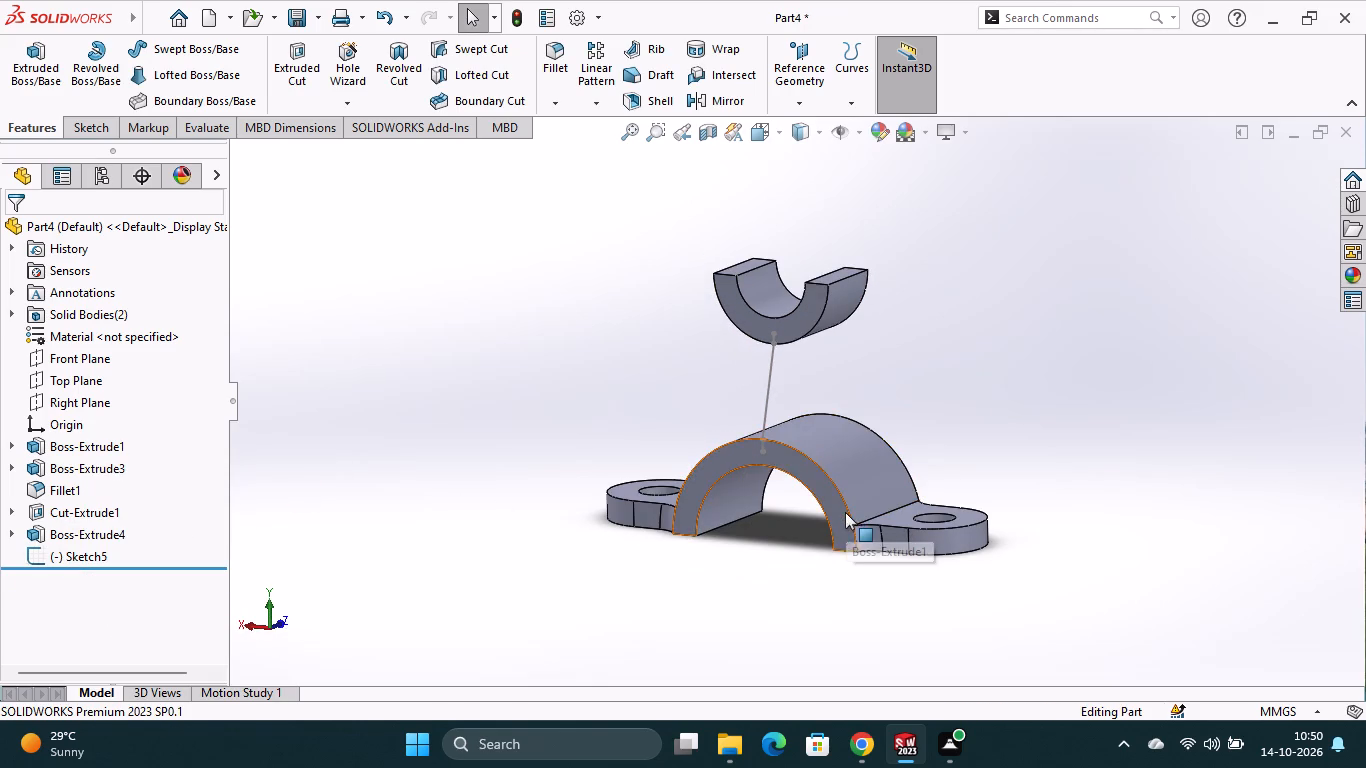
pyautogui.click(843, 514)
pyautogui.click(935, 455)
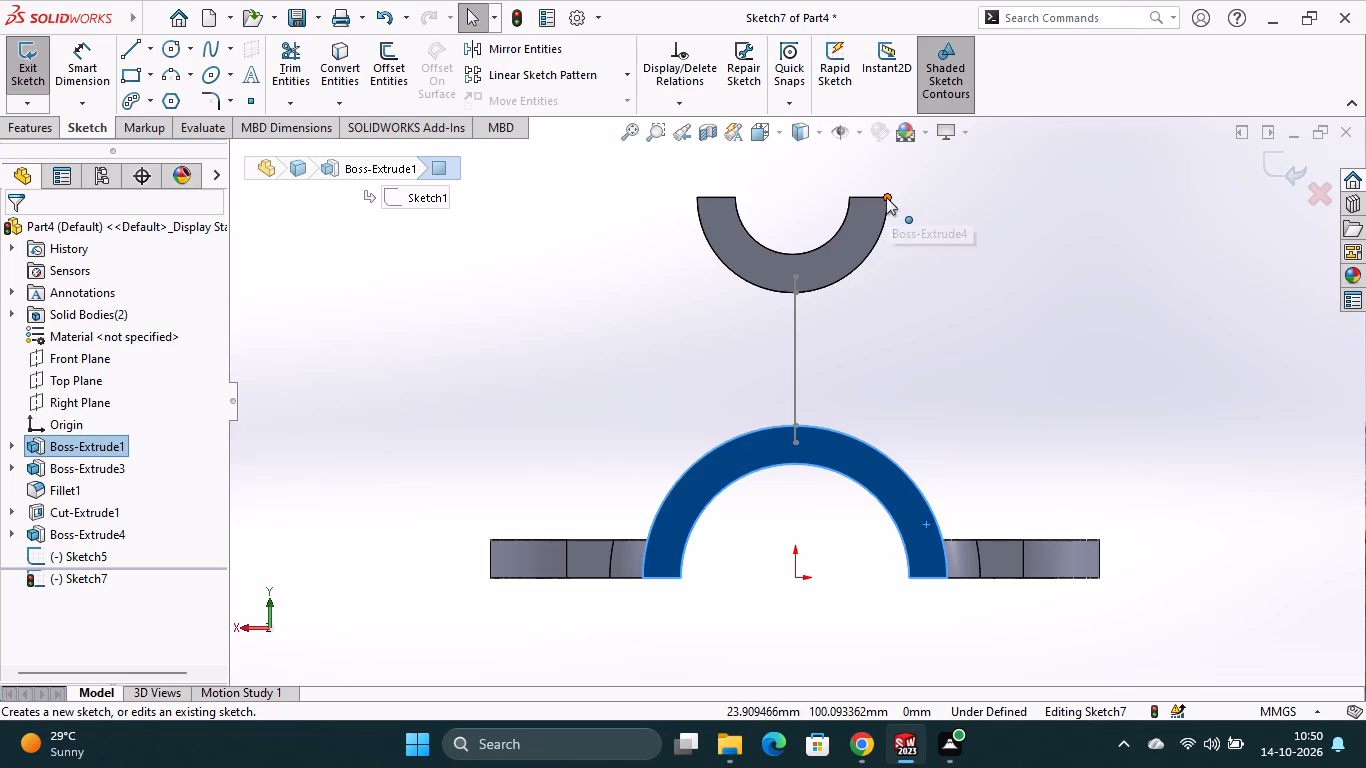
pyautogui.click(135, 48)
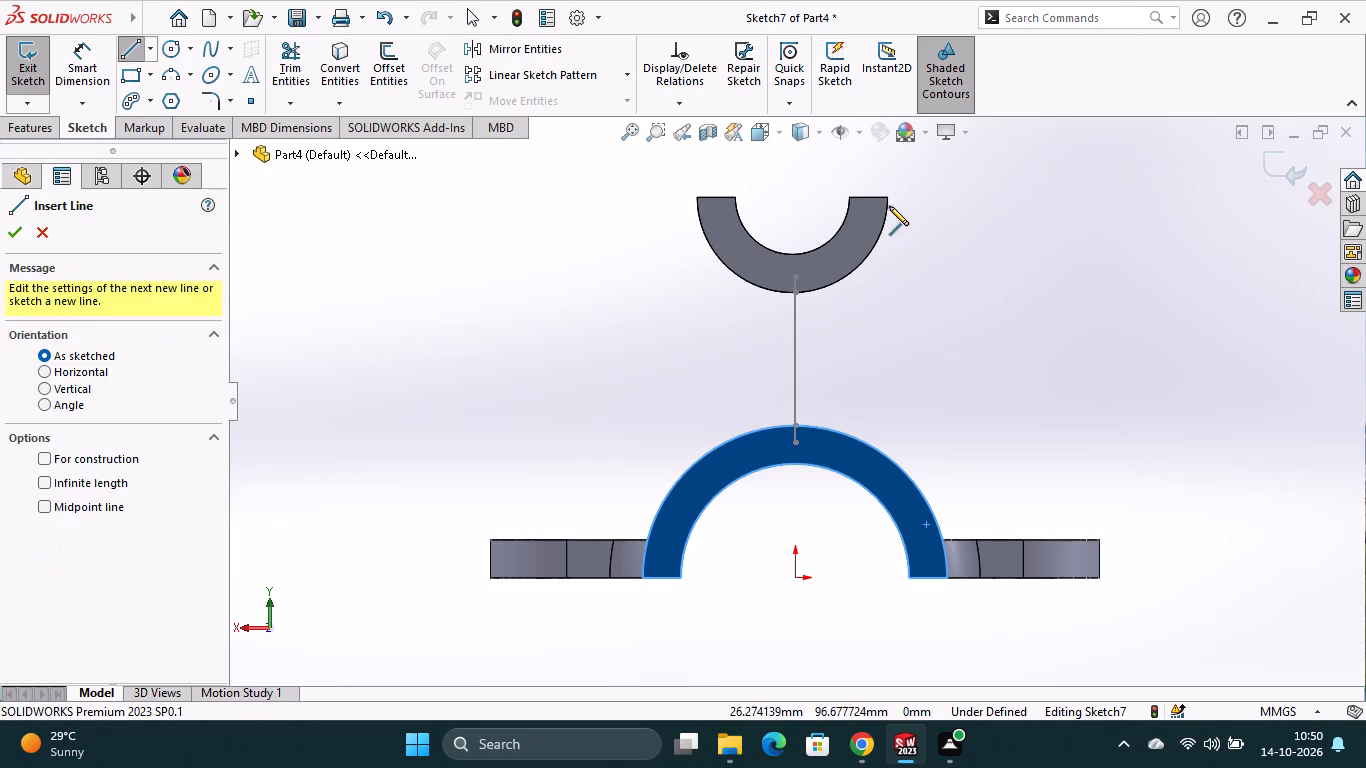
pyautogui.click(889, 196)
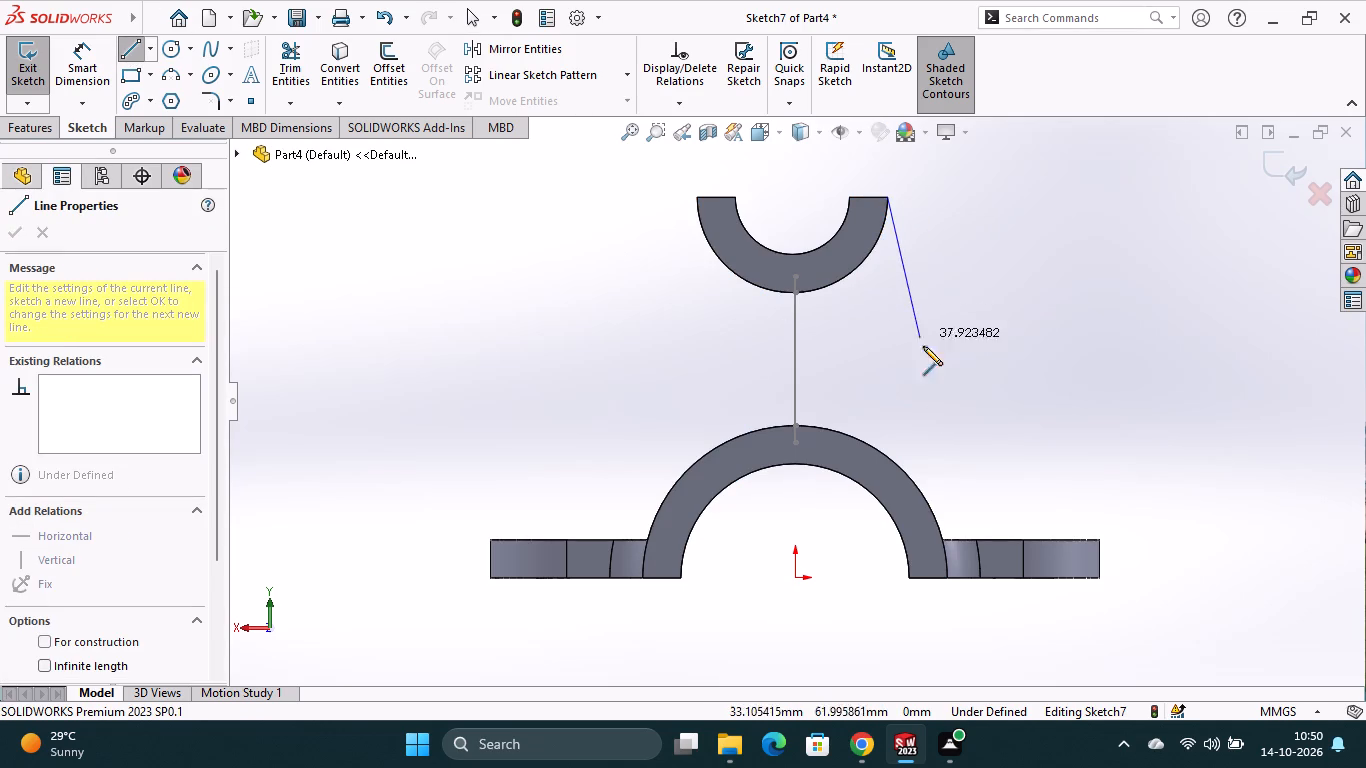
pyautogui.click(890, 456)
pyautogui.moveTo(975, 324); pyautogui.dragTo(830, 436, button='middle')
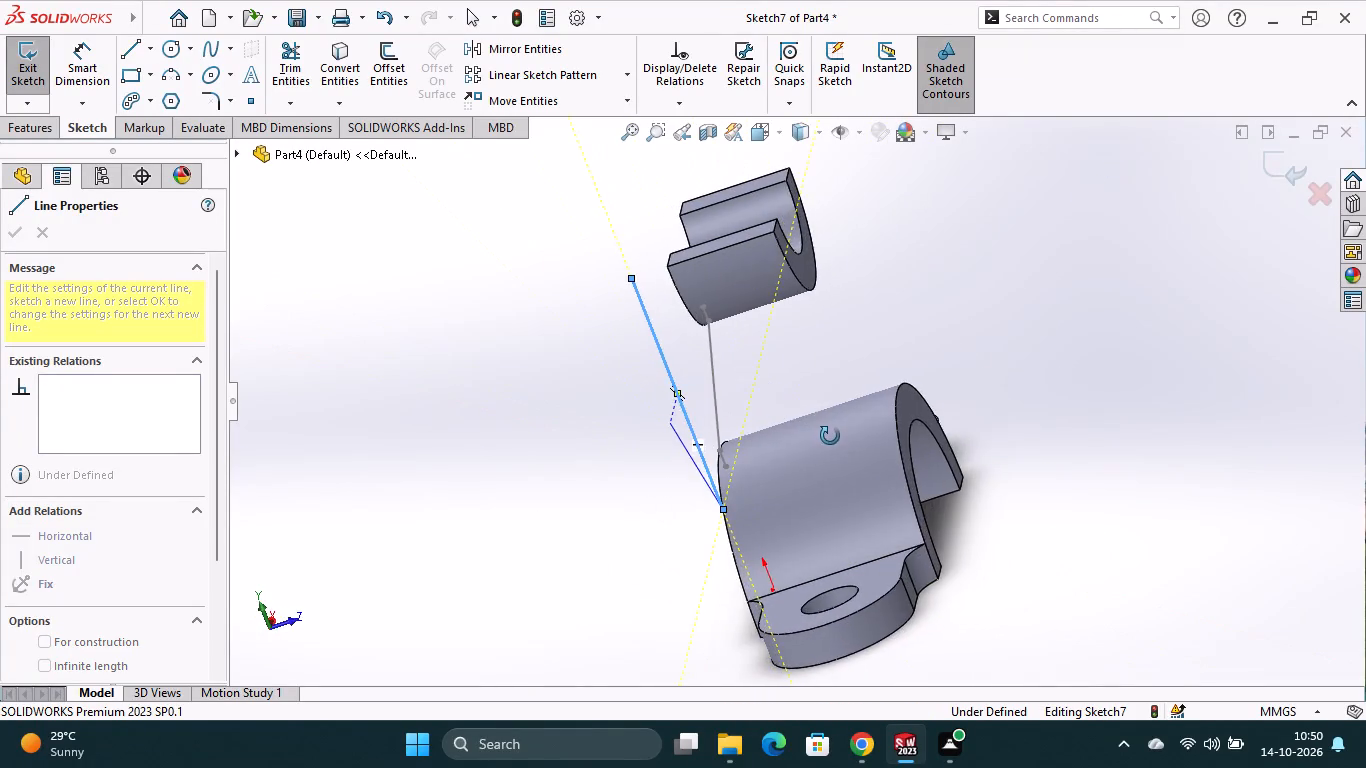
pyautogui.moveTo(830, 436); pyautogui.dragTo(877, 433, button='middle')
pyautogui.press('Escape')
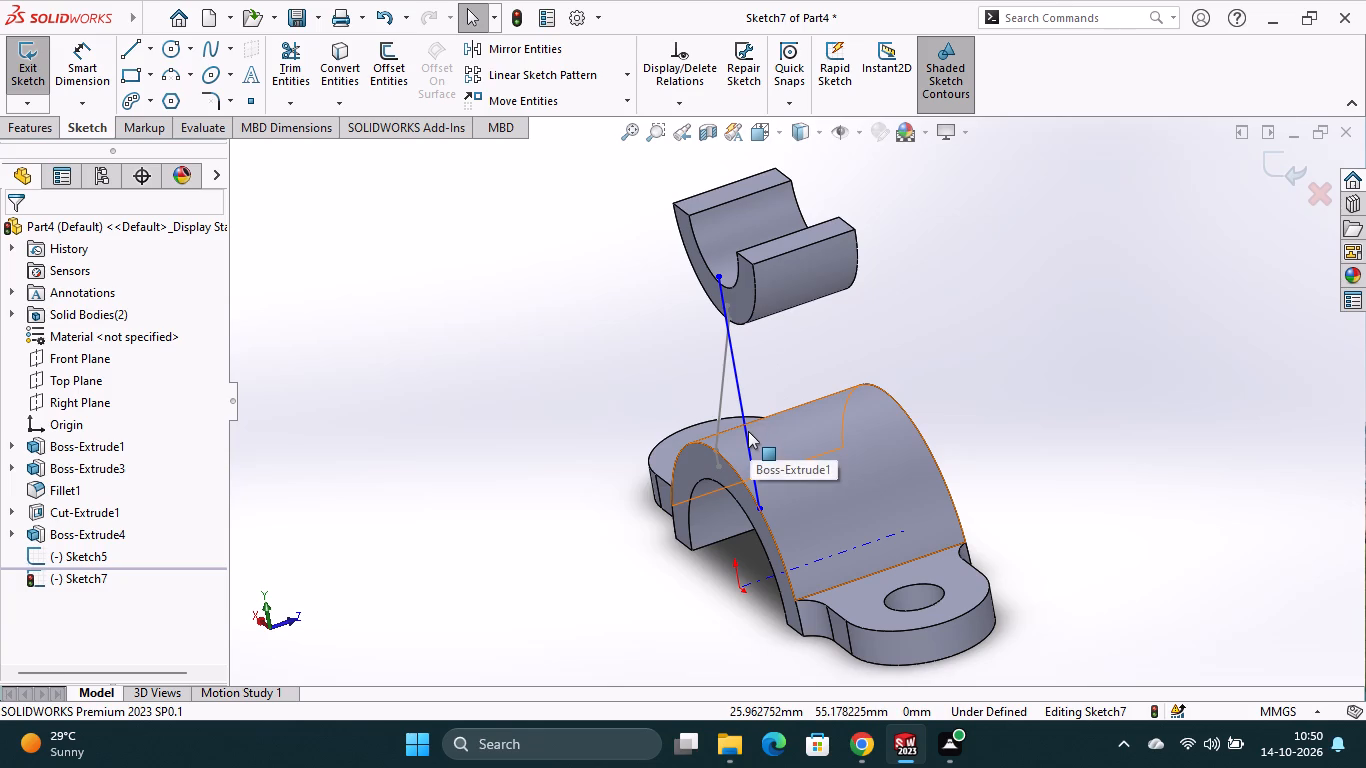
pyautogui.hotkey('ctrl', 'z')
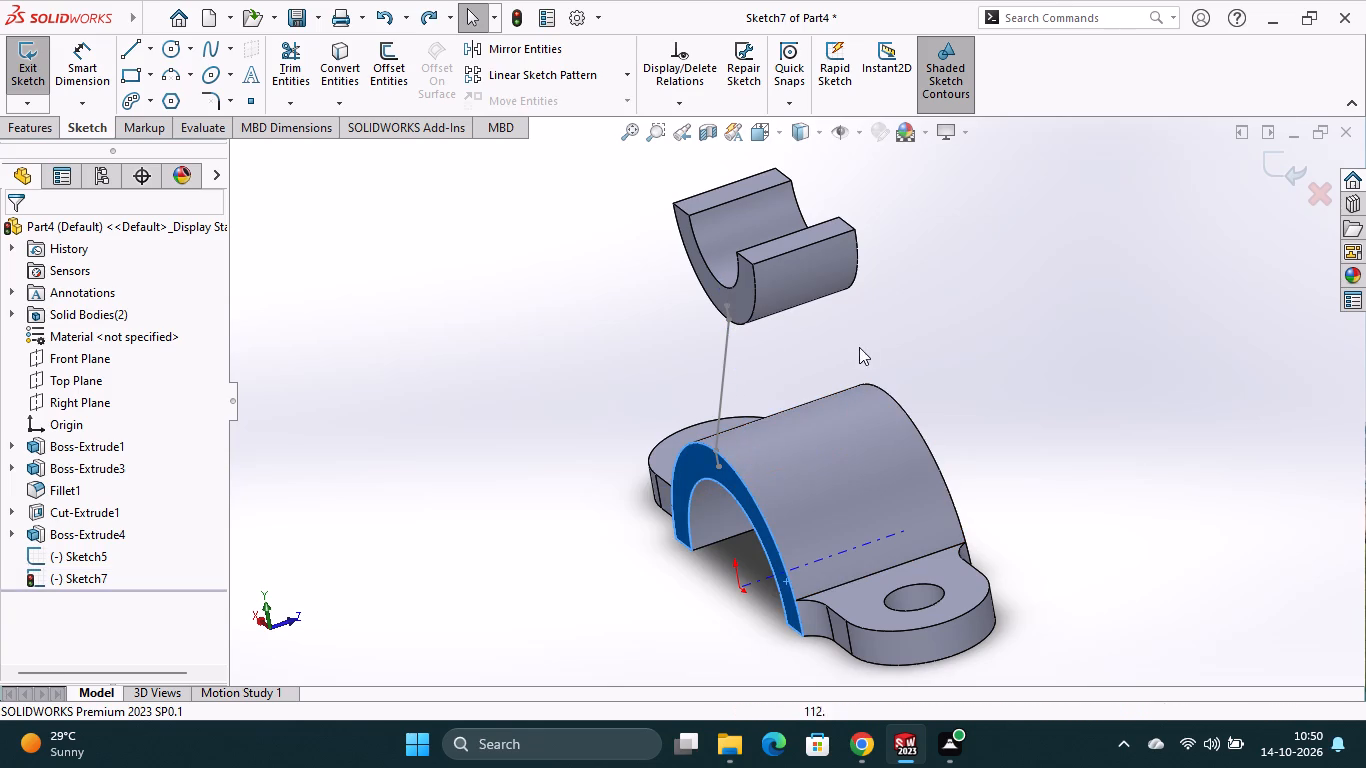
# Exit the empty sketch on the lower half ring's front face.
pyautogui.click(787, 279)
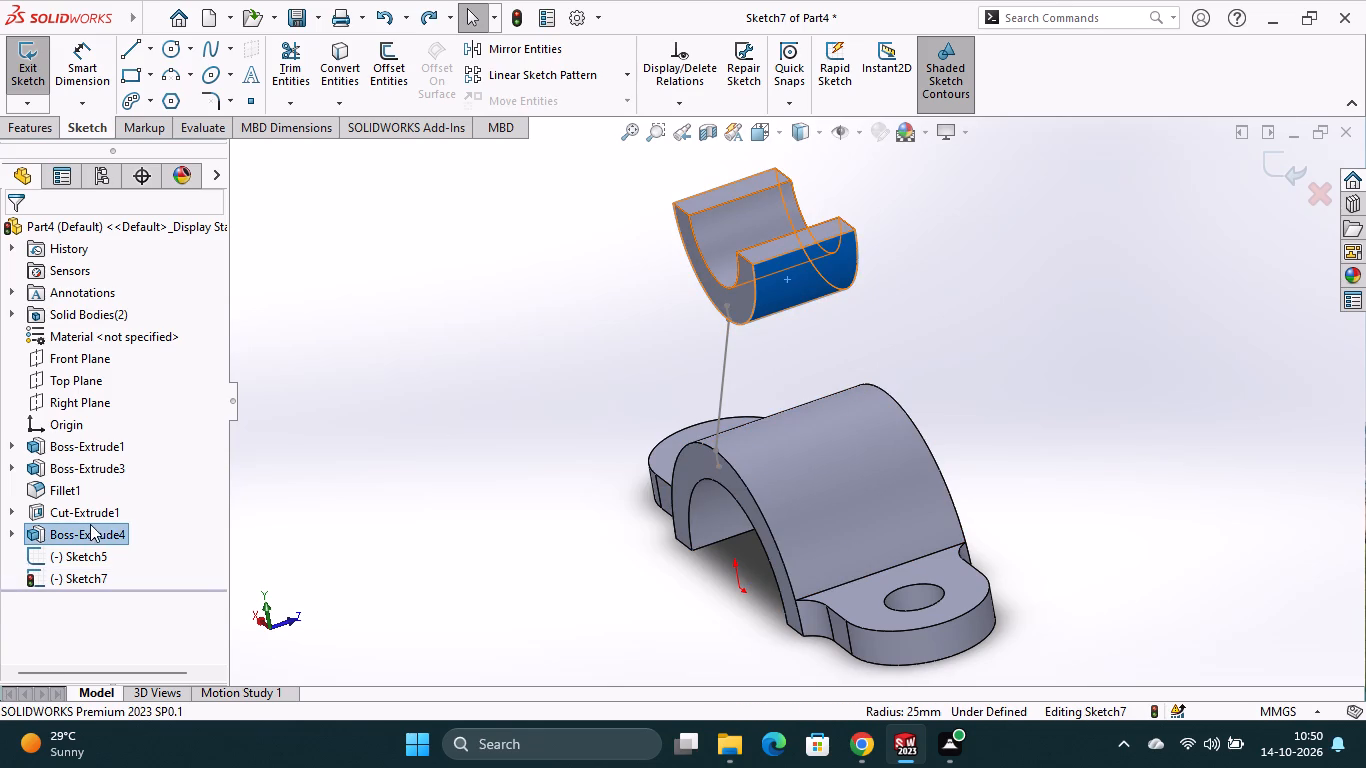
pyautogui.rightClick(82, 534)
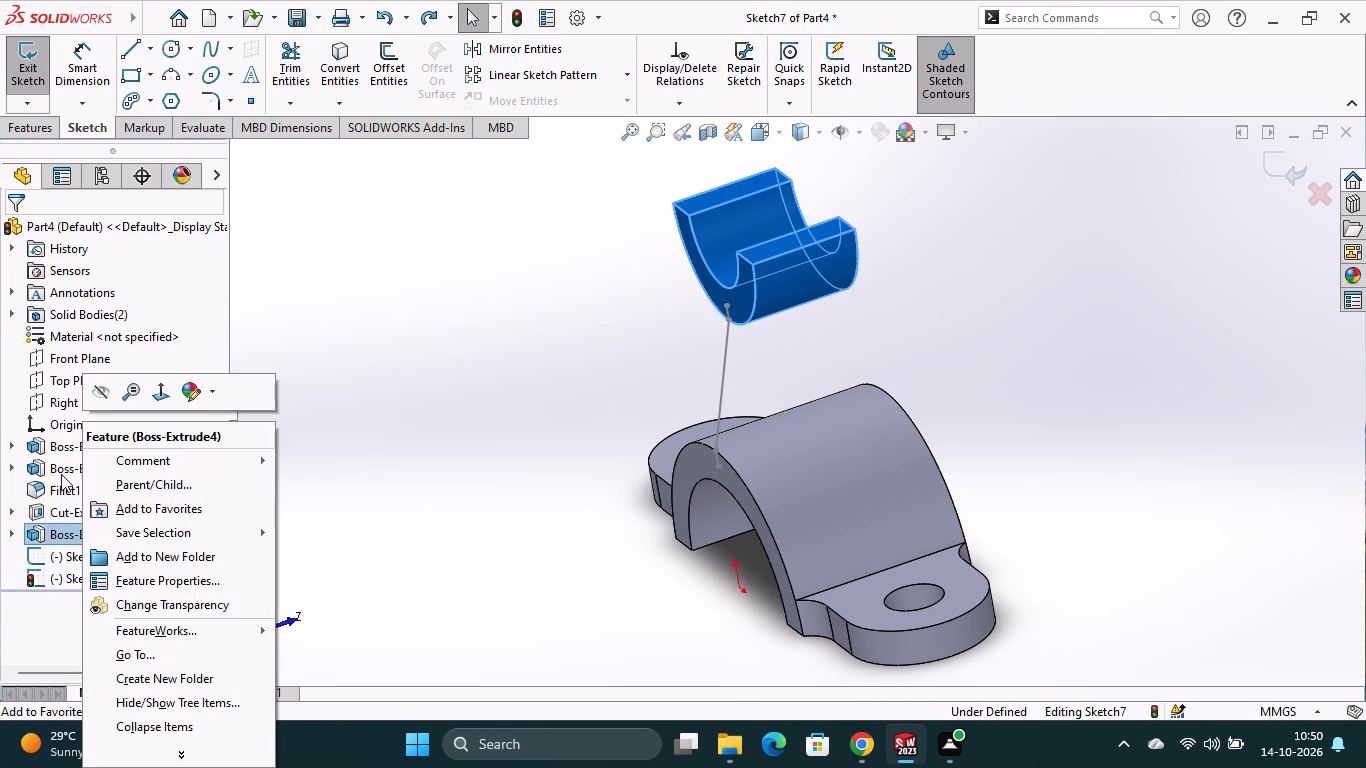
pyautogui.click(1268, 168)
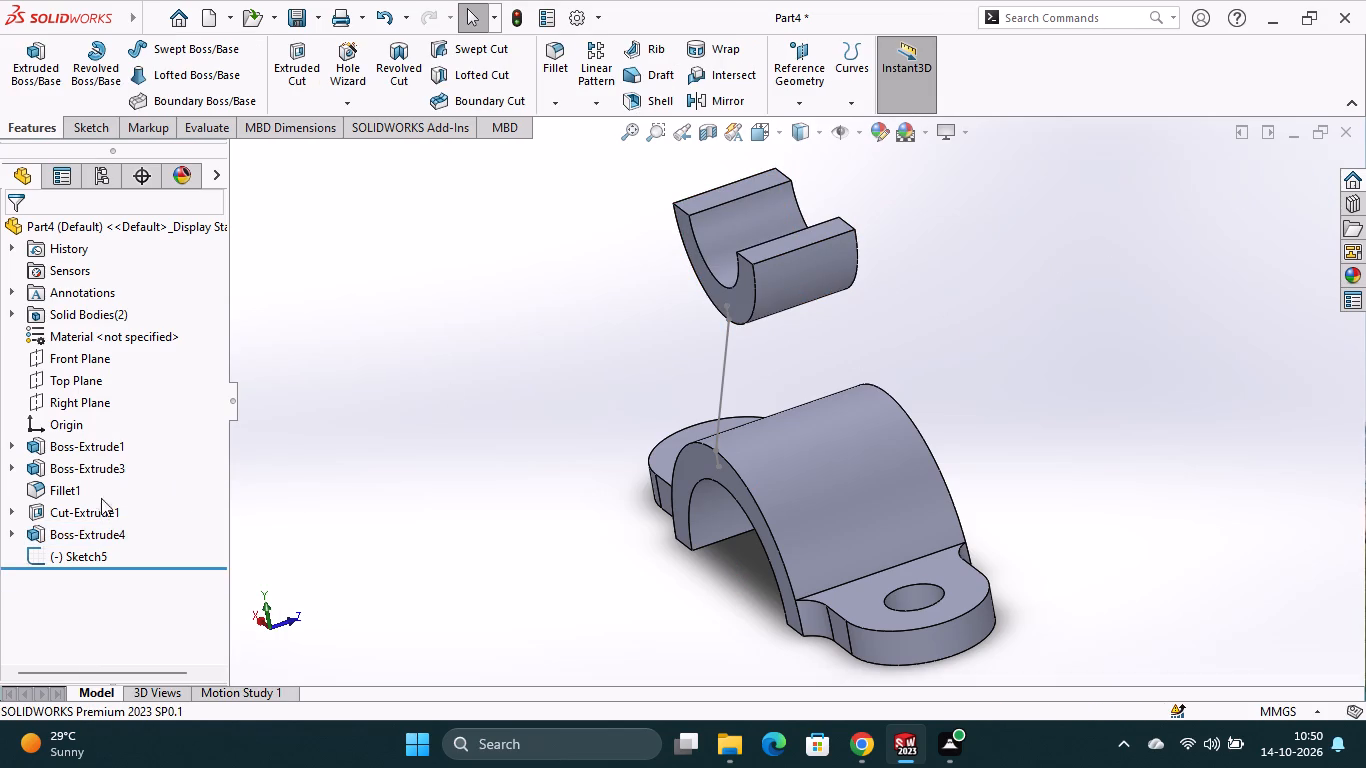
# Edit the upper half ring's extrusion to a 30 mm Blind extrusion in the reversed direction instead of Mid Plane.
pyautogui.click(768, 293)
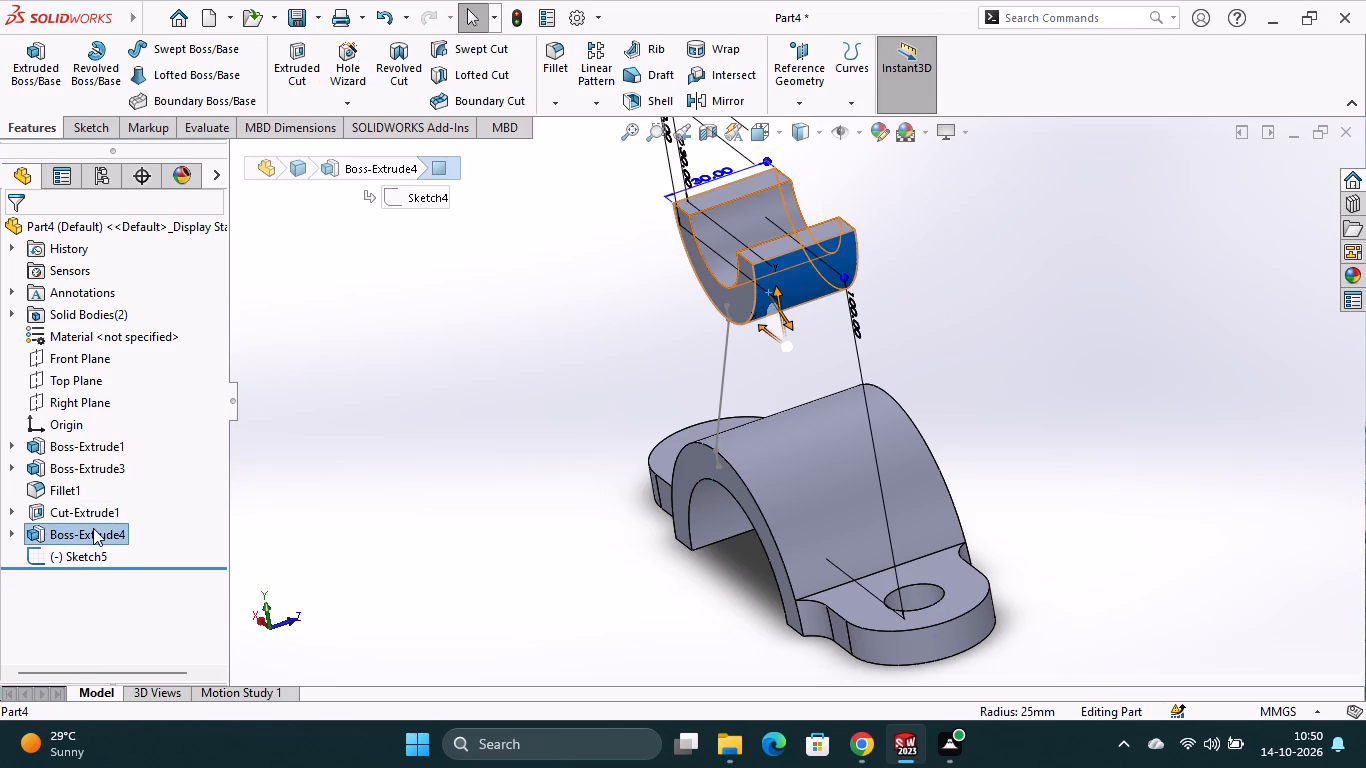
pyautogui.click(443, 491)
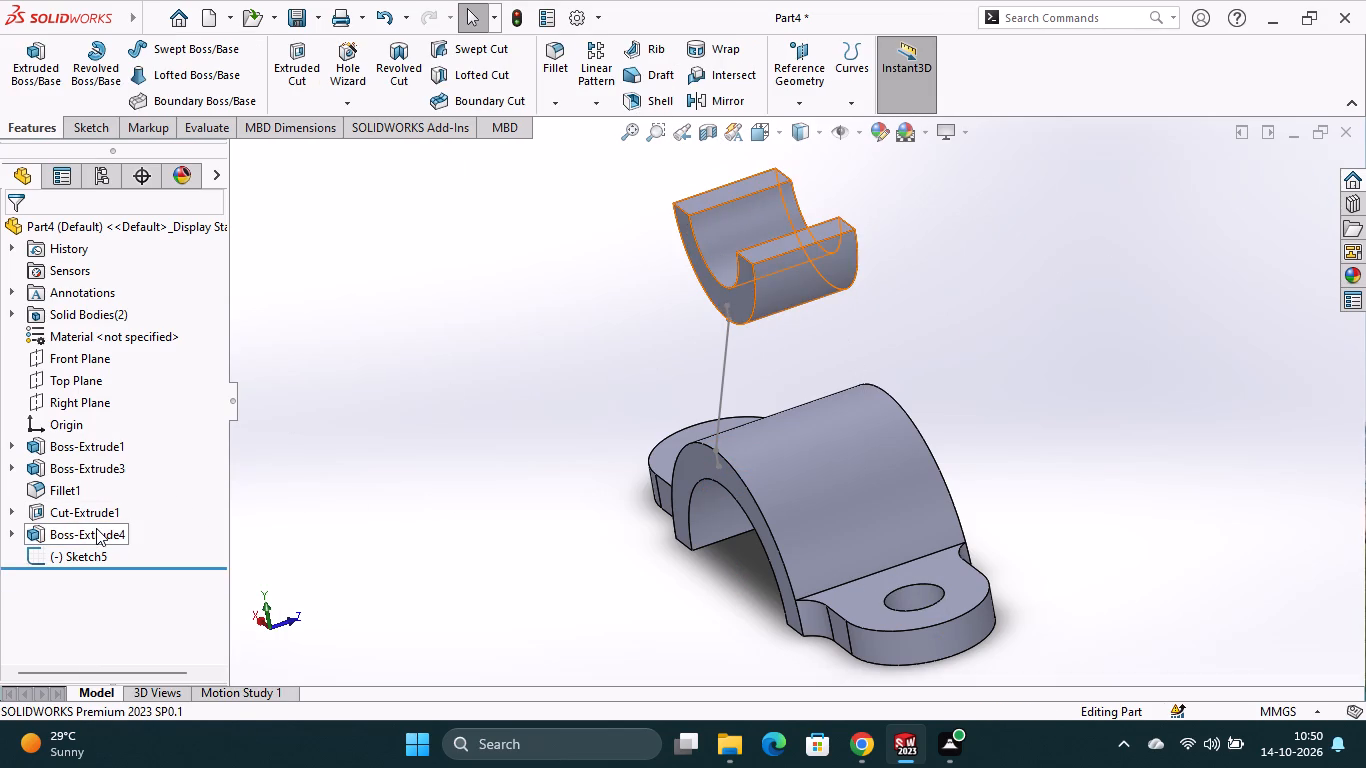
pyautogui.rightClick(96, 528)
pyautogui.click(120, 297)
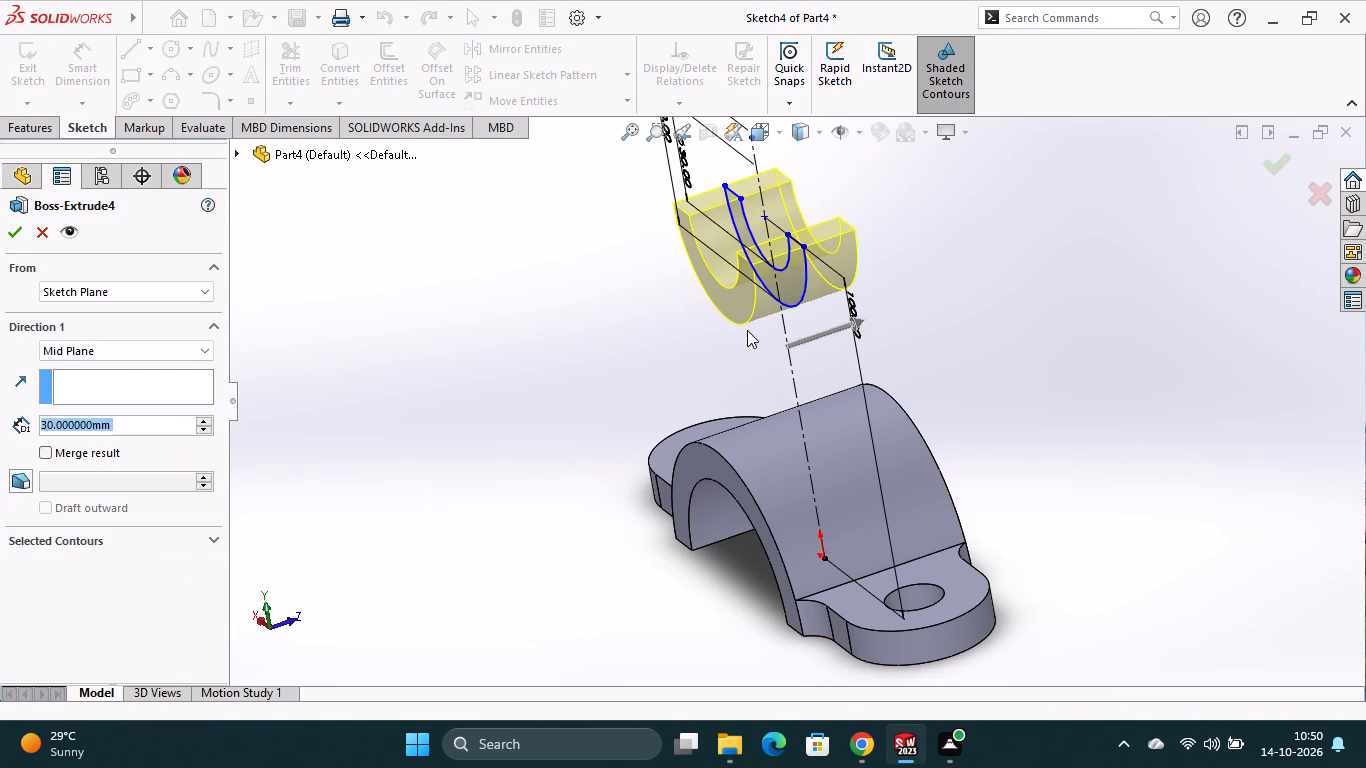
pyautogui.click(118, 354)
pyautogui.click(104, 367)
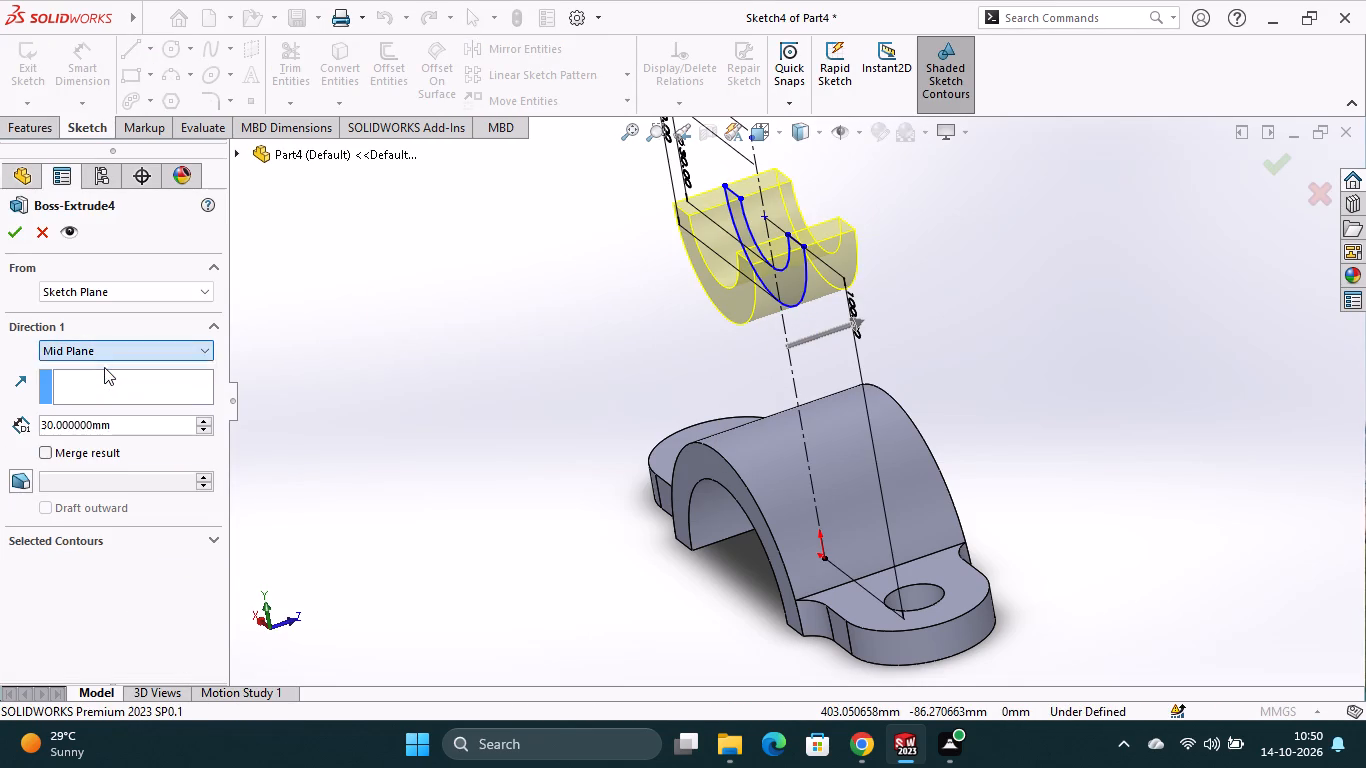
pyautogui.click(20, 354)
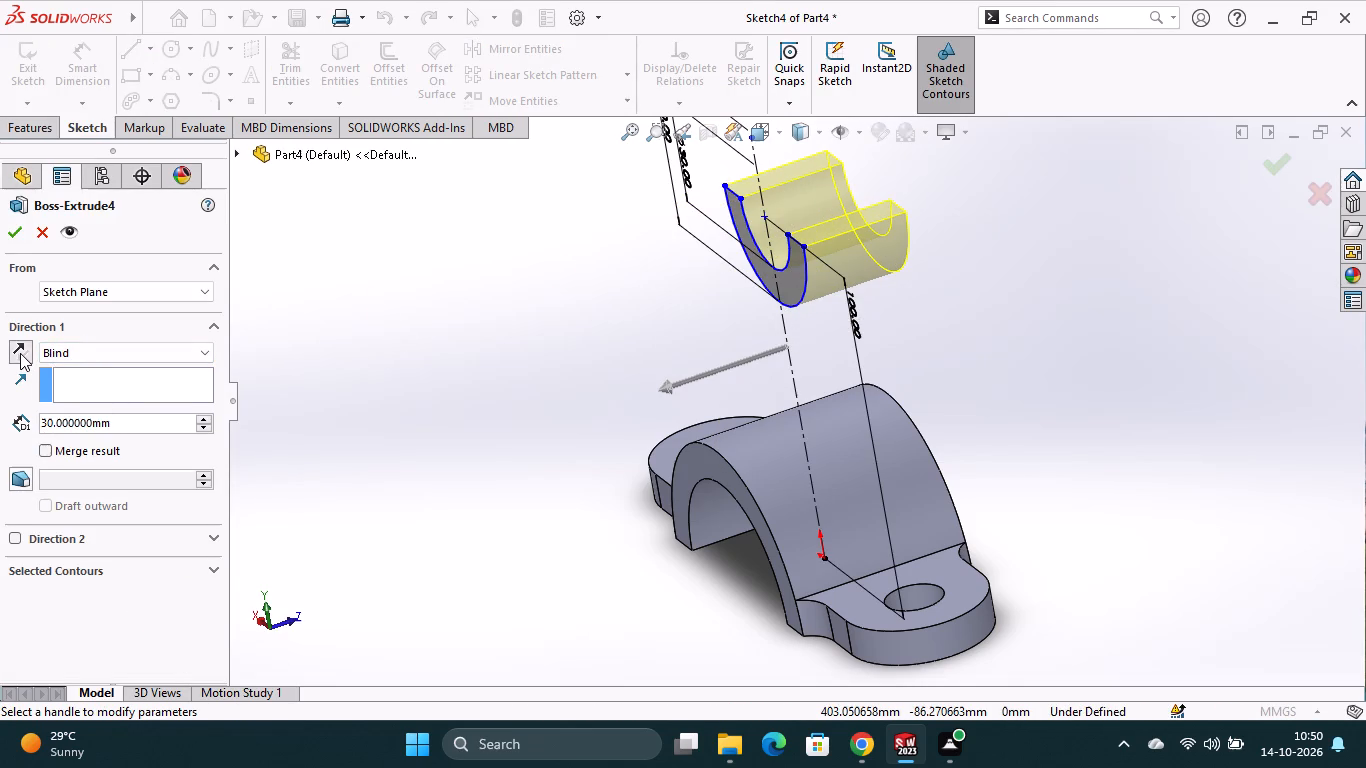
pyautogui.click(17, 235)
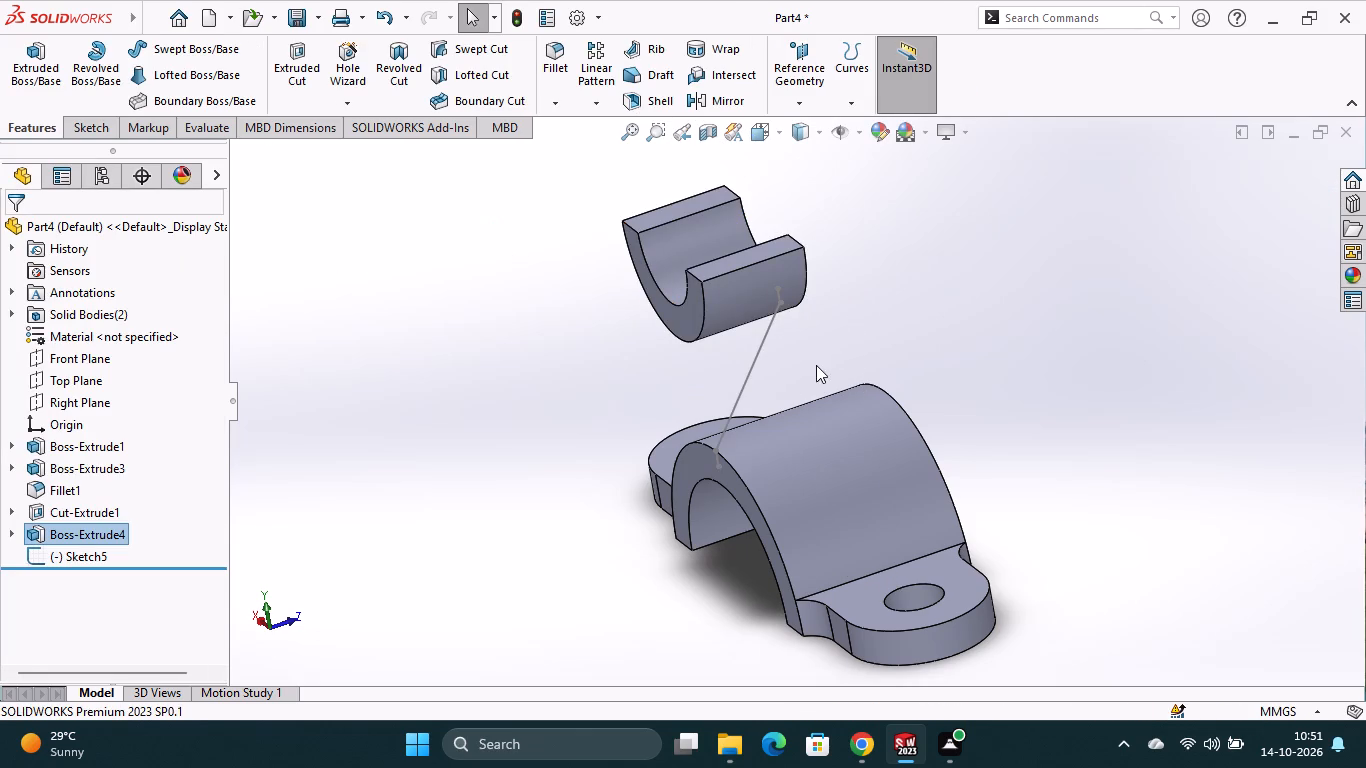
# Delete the leftover Sketch5 holding the single slanted line between the two half rings.
pyautogui.moveTo(966, 366); pyautogui.dragTo(1021, 332, button='middle')
pyautogui.scroll(1, 1022, 326)
pyautogui.moveTo(1022, 325); pyautogui.dragTo(1036, 309, button='middle')
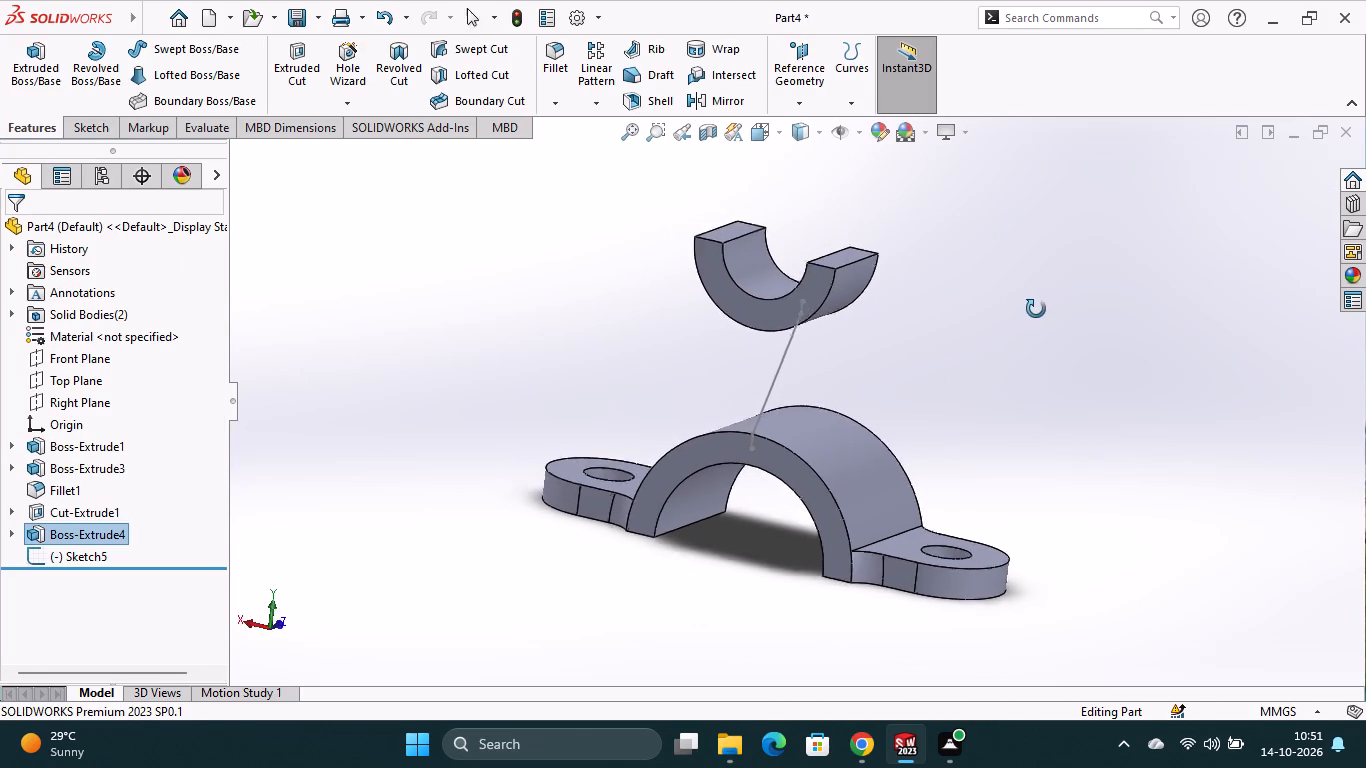
pyautogui.moveTo(1036, 309); pyautogui.dragTo(1054, 278, button='middle')
pyautogui.scroll(-1, 1054, 276)
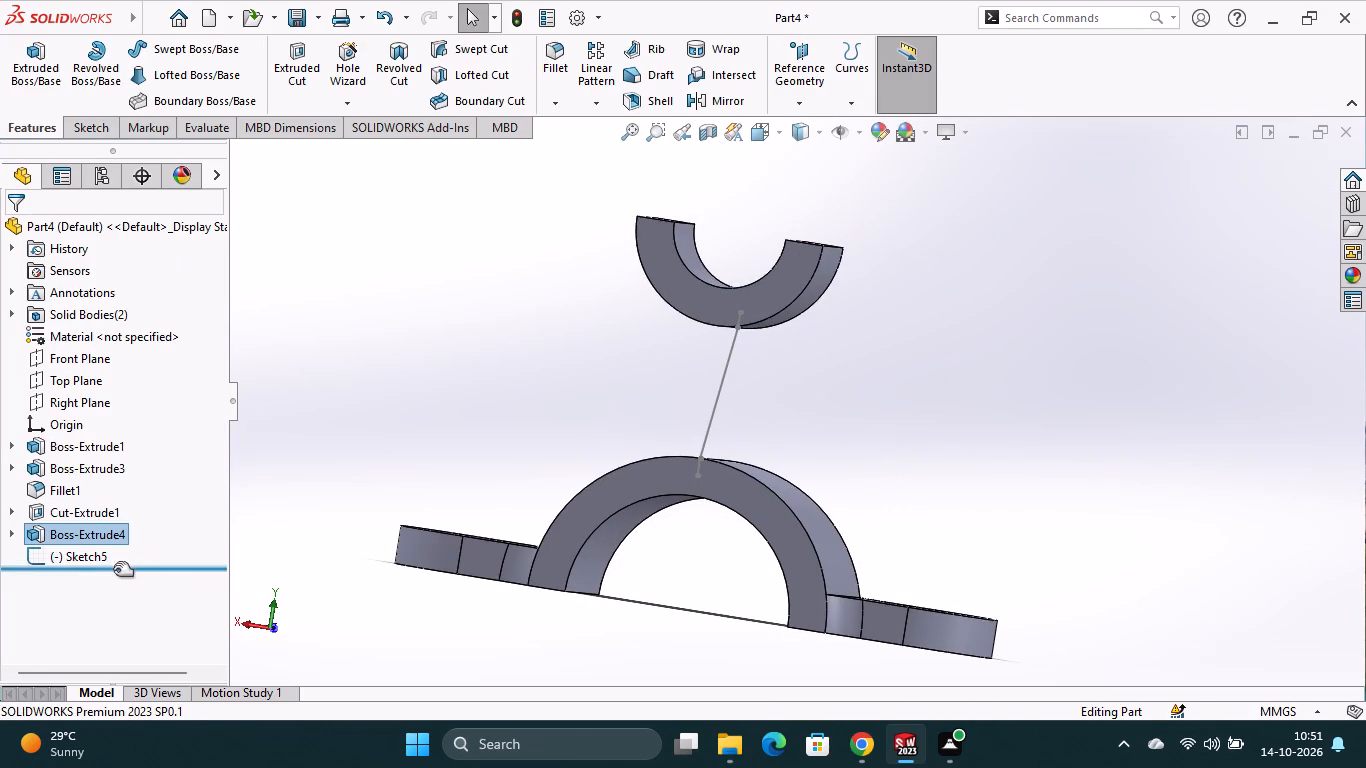
pyautogui.rightClick(93, 559)
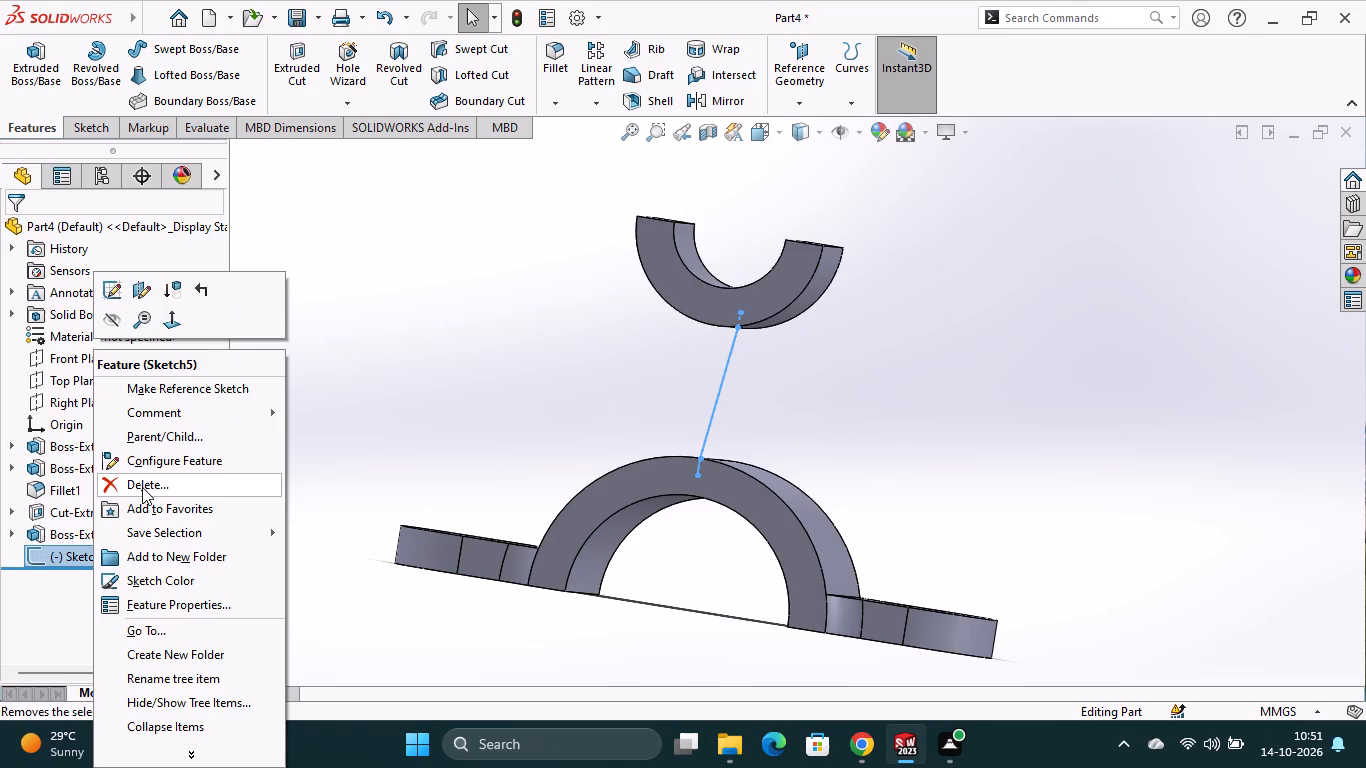
pyautogui.click(142, 487)
pyautogui.click(824, 250)
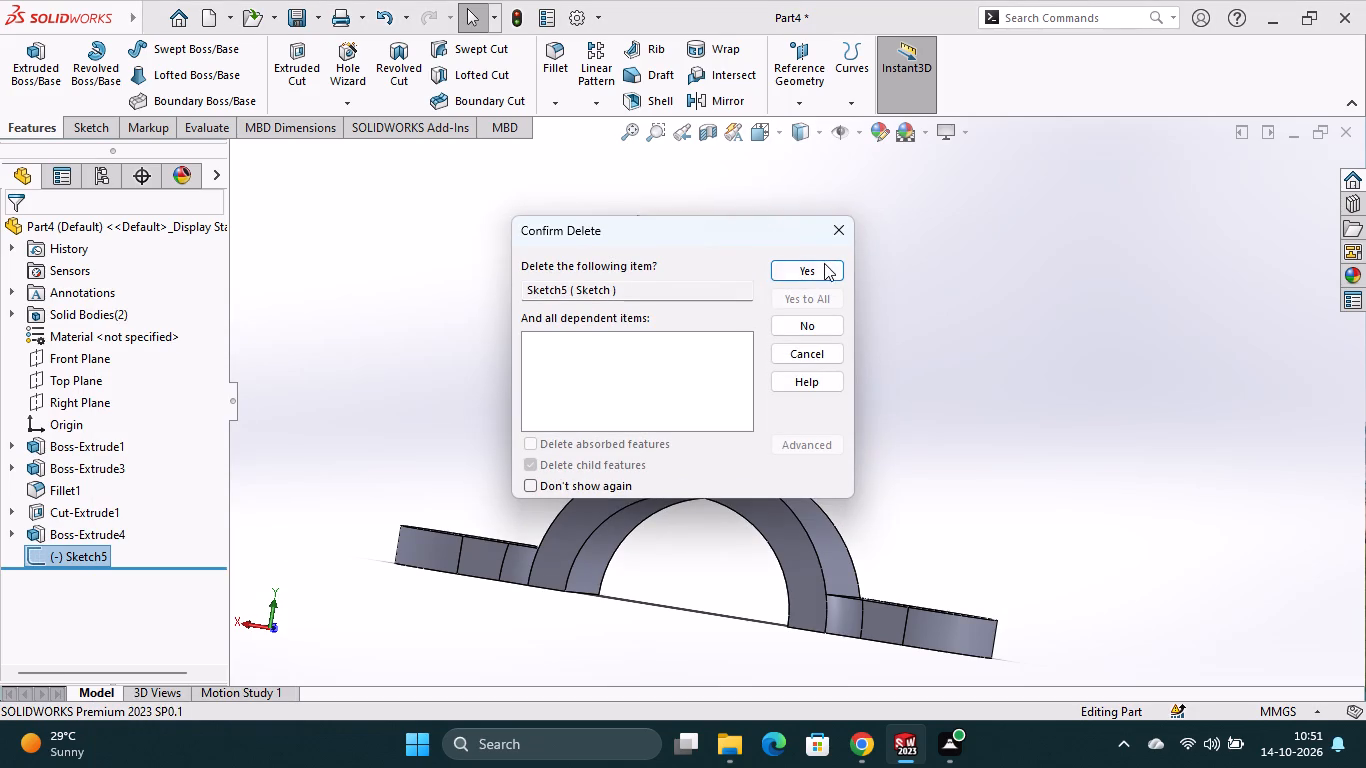
pyautogui.click(824, 264)
# On the lower half ring's front face, sketch two side lines from the upper ring's outer corners to the lower ring's outer arc.
pyautogui.click(752, 496)
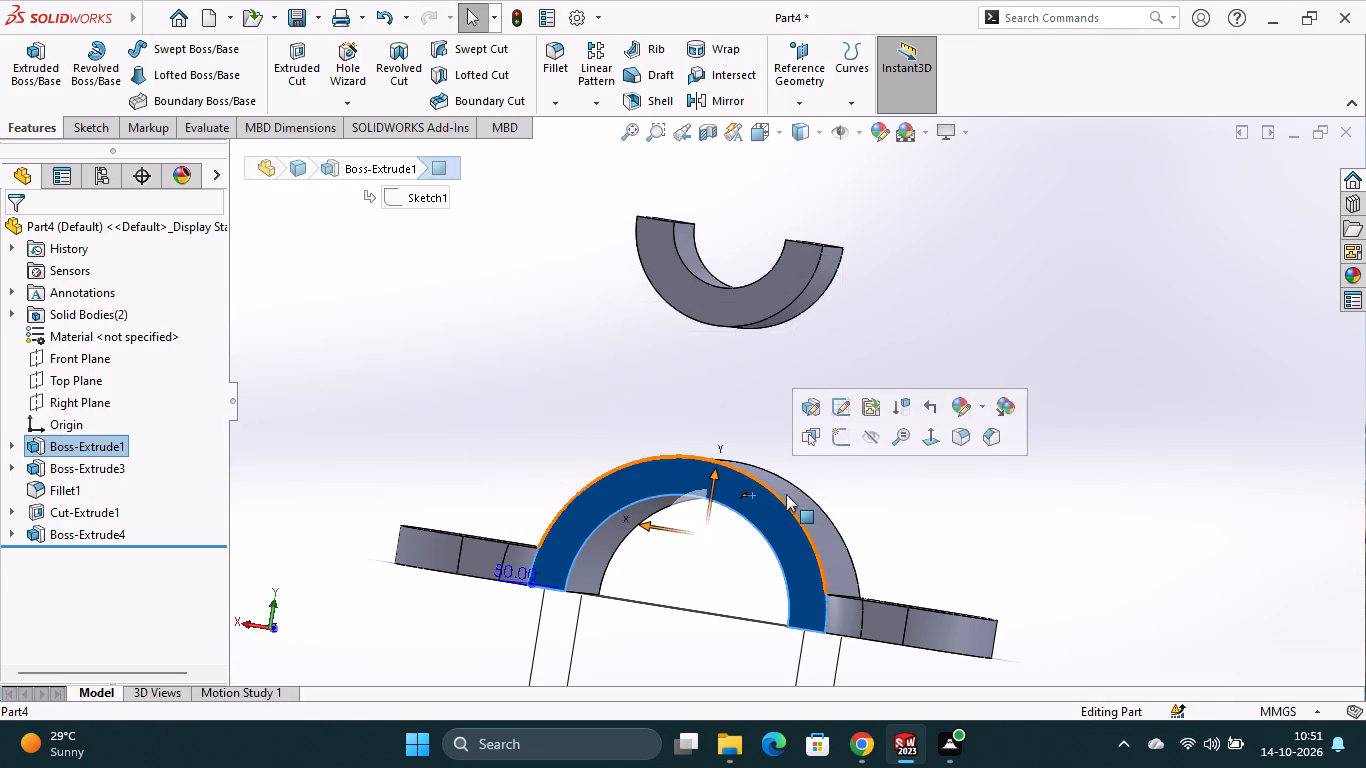
pyautogui.click(842, 440)
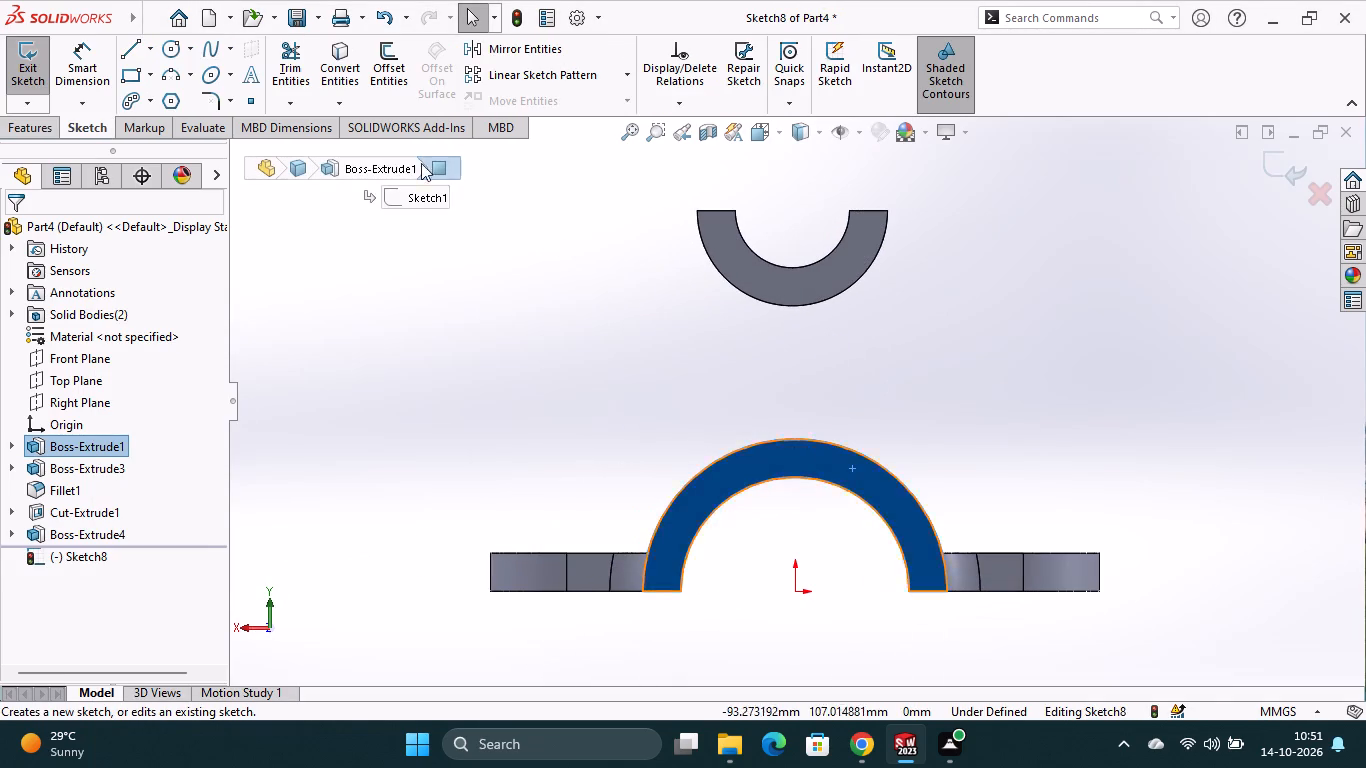
pyautogui.click(138, 52)
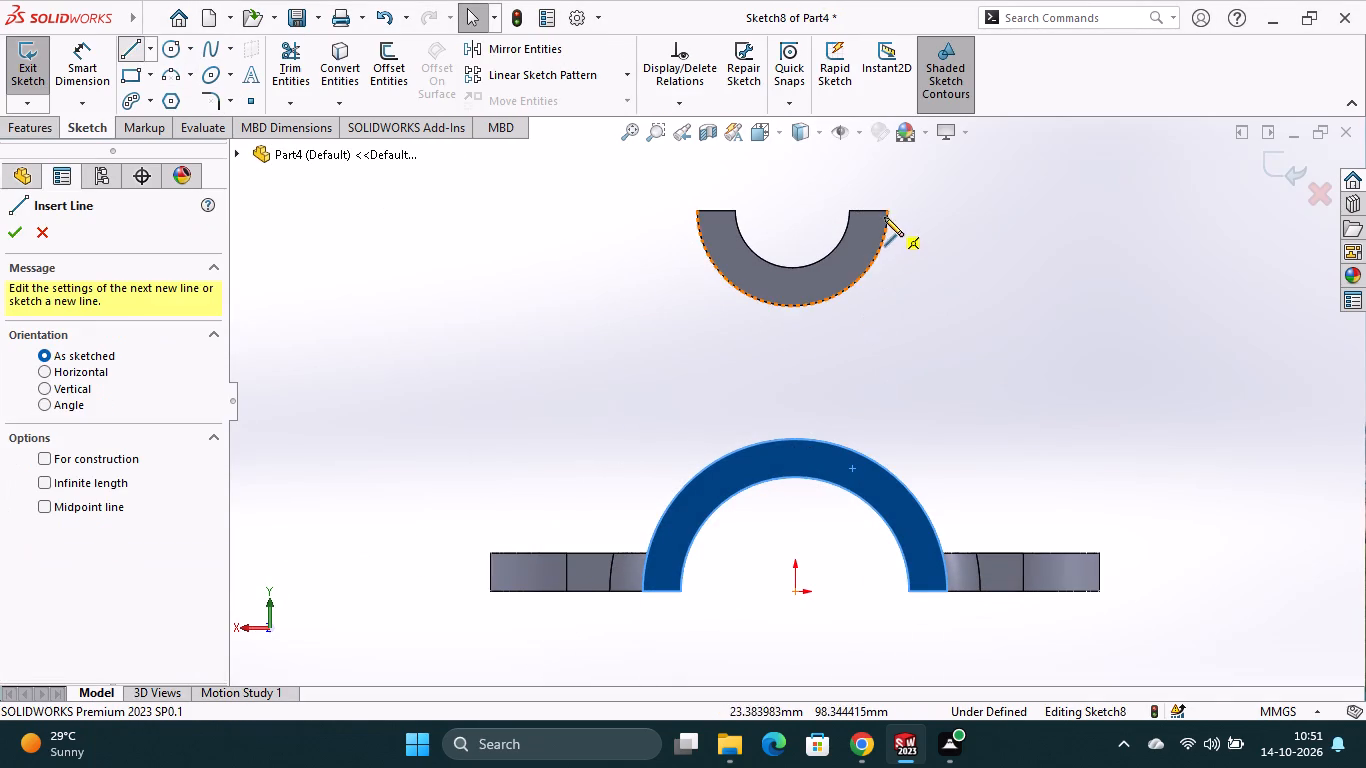
pyautogui.click(888, 210)
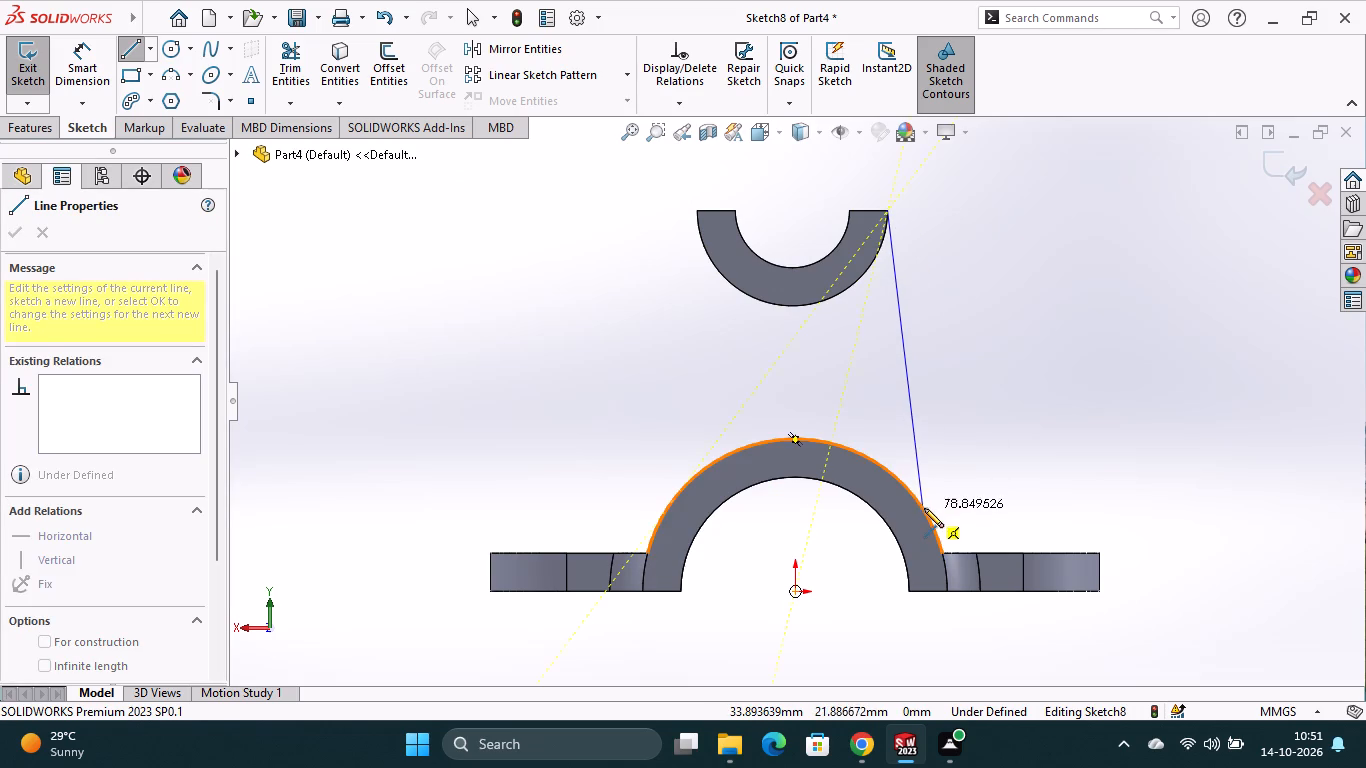
pyautogui.click(906, 483)
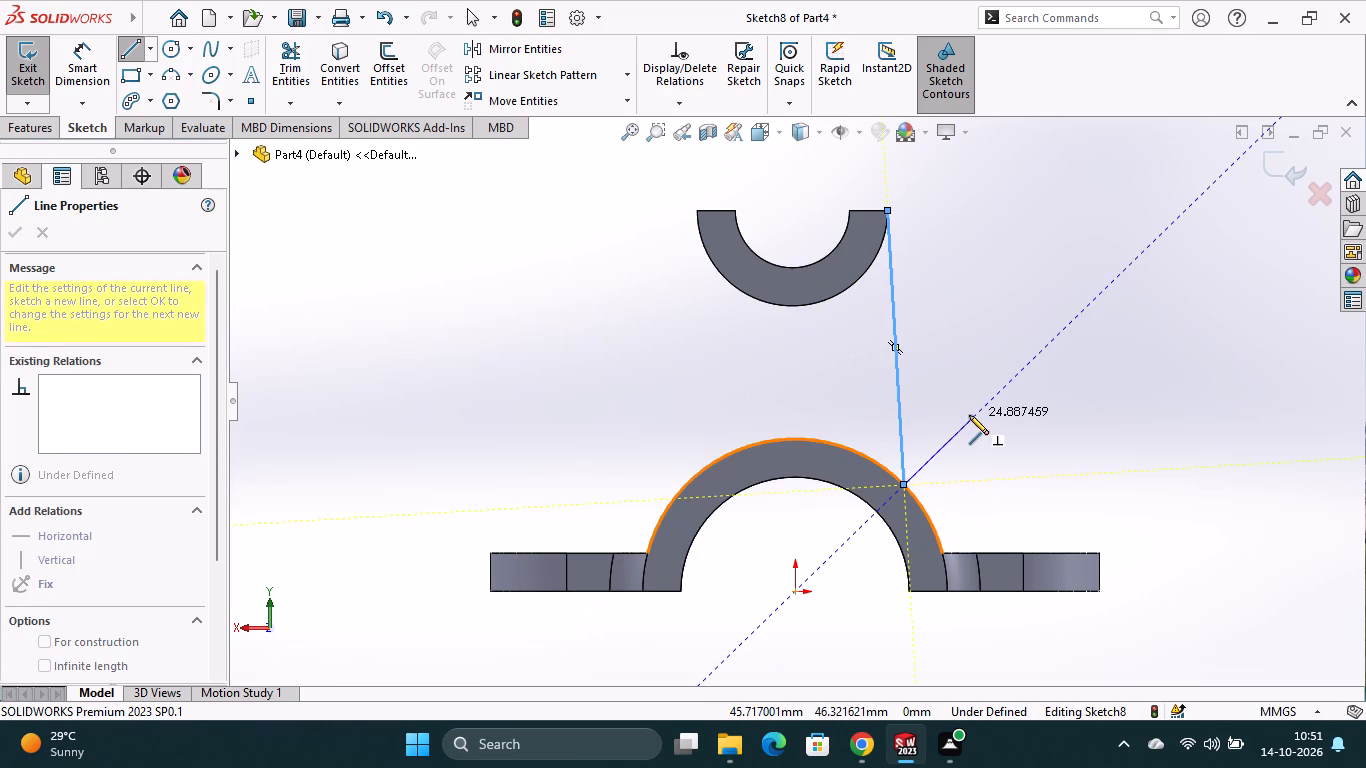
pyautogui.press('Escape')
pyautogui.click(140, 52)
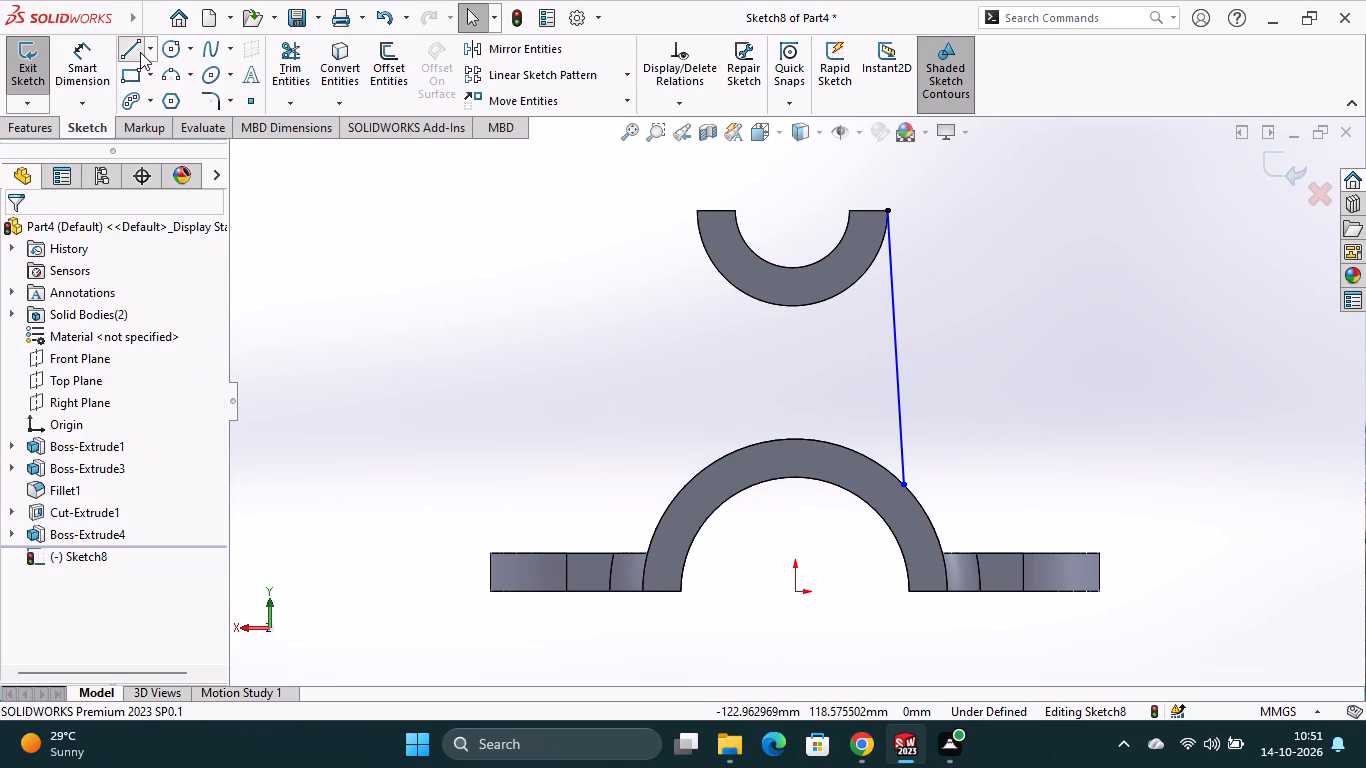
pyautogui.click(696, 209)
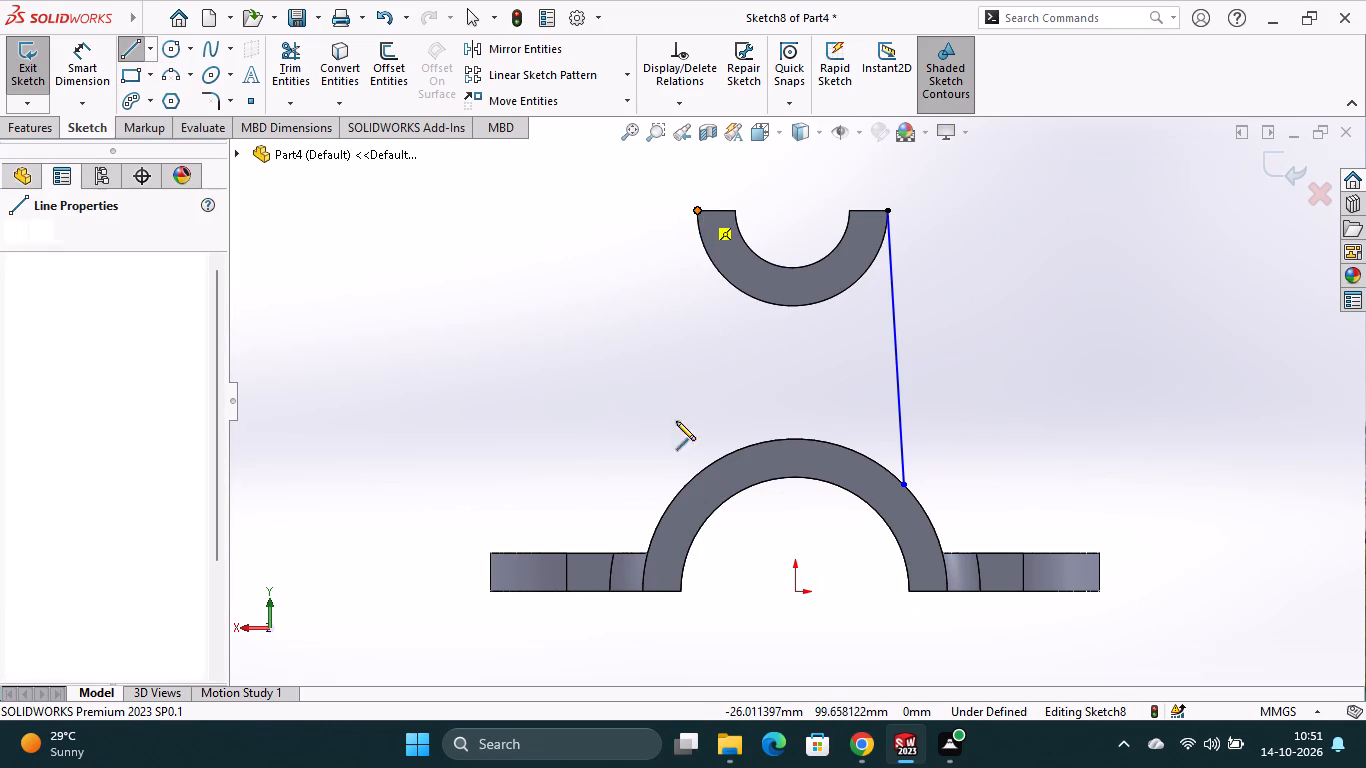
pyautogui.click(667, 505)
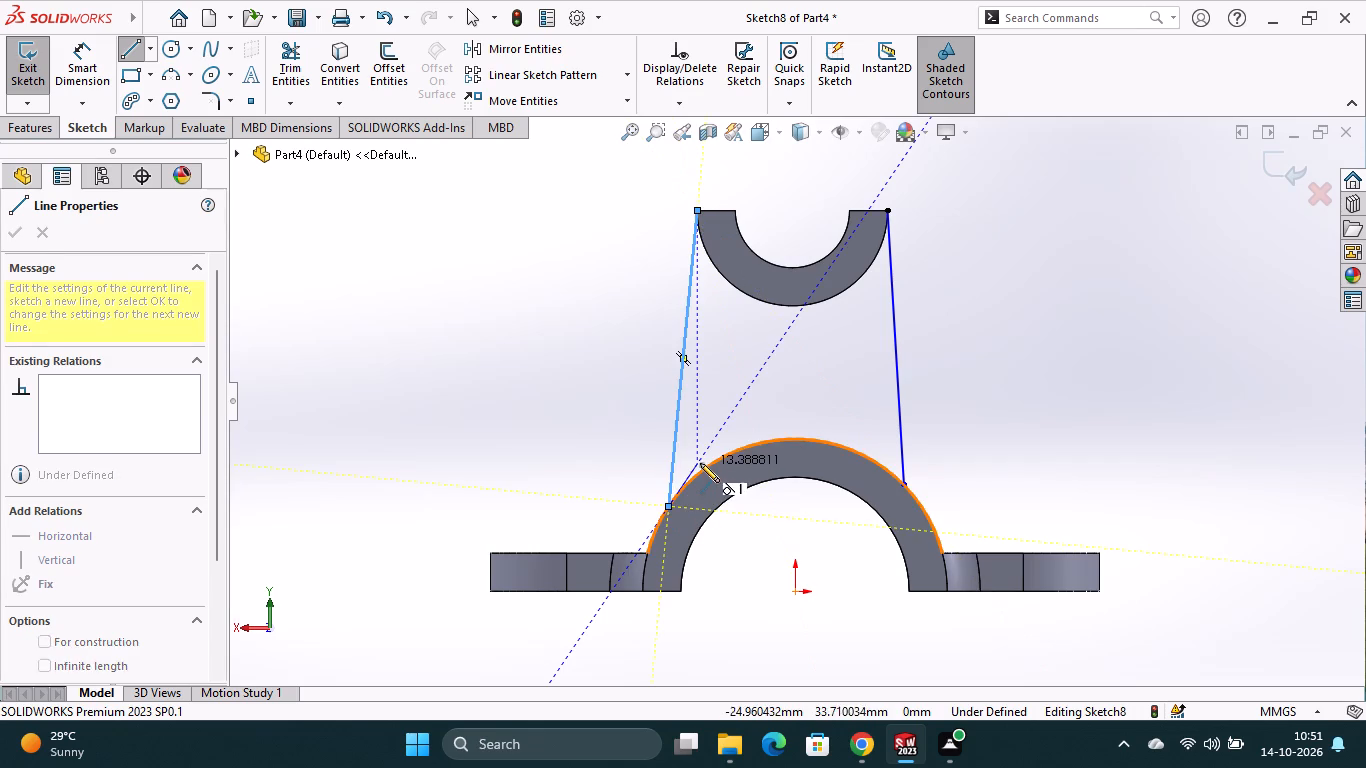
pyautogui.press('Escape')
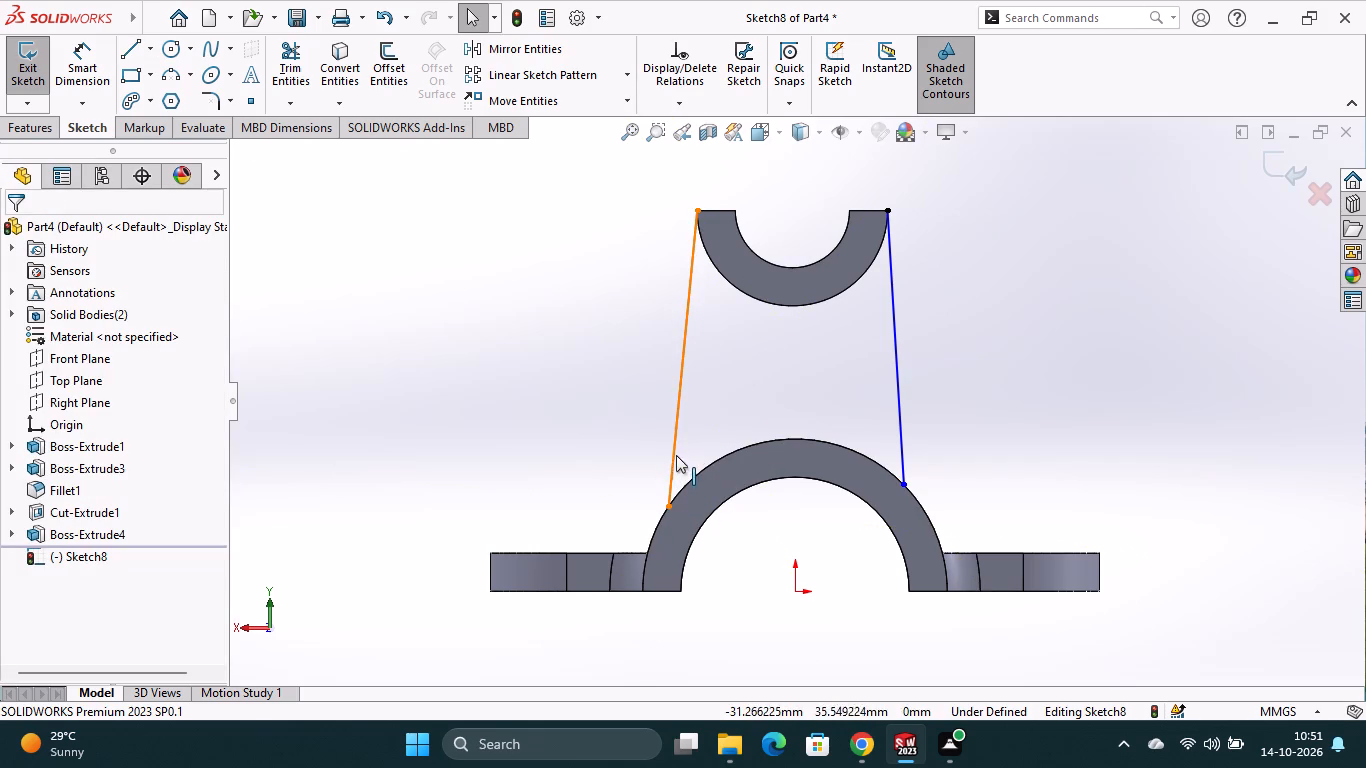
# Make both side lines tangent to the lower half ring's outer arc.
pyautogui.keyDown('ctrl'); pyautogui.click(674, 451); pyautogui.keyUp('ctrl')
pyautogui.keyDown('ctrl'); pyautogui.click(692, 478); pyautogui.keyUp('ctrl')
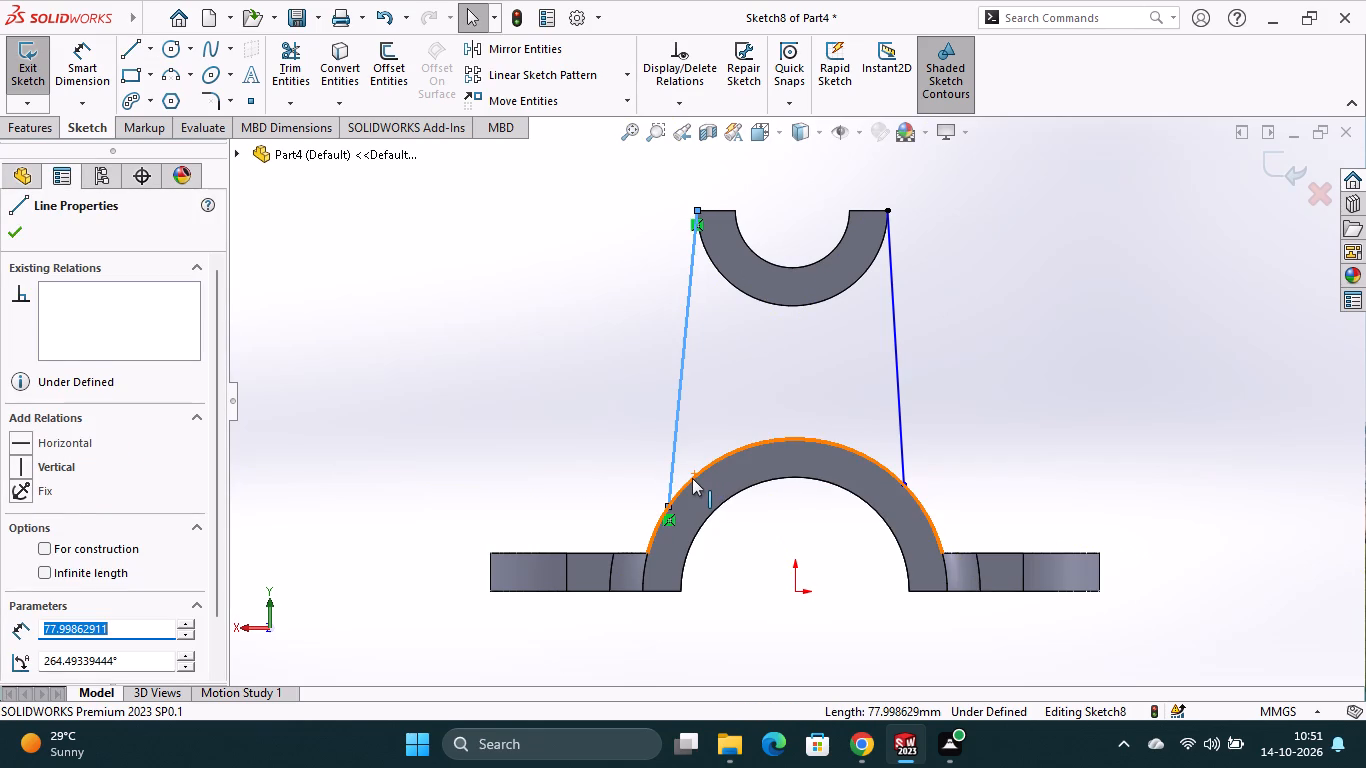
pyautogui.click(754, 391)
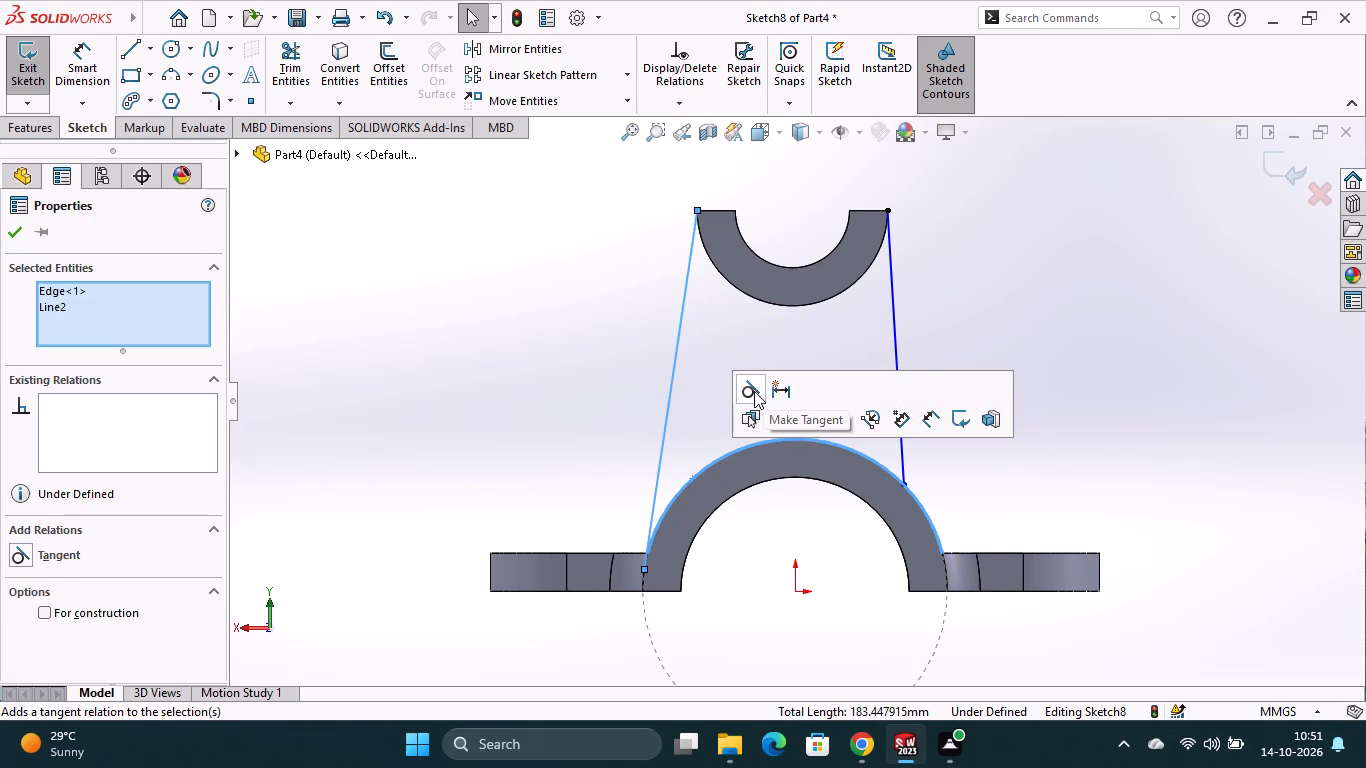
pyautogui.click(945, 301)
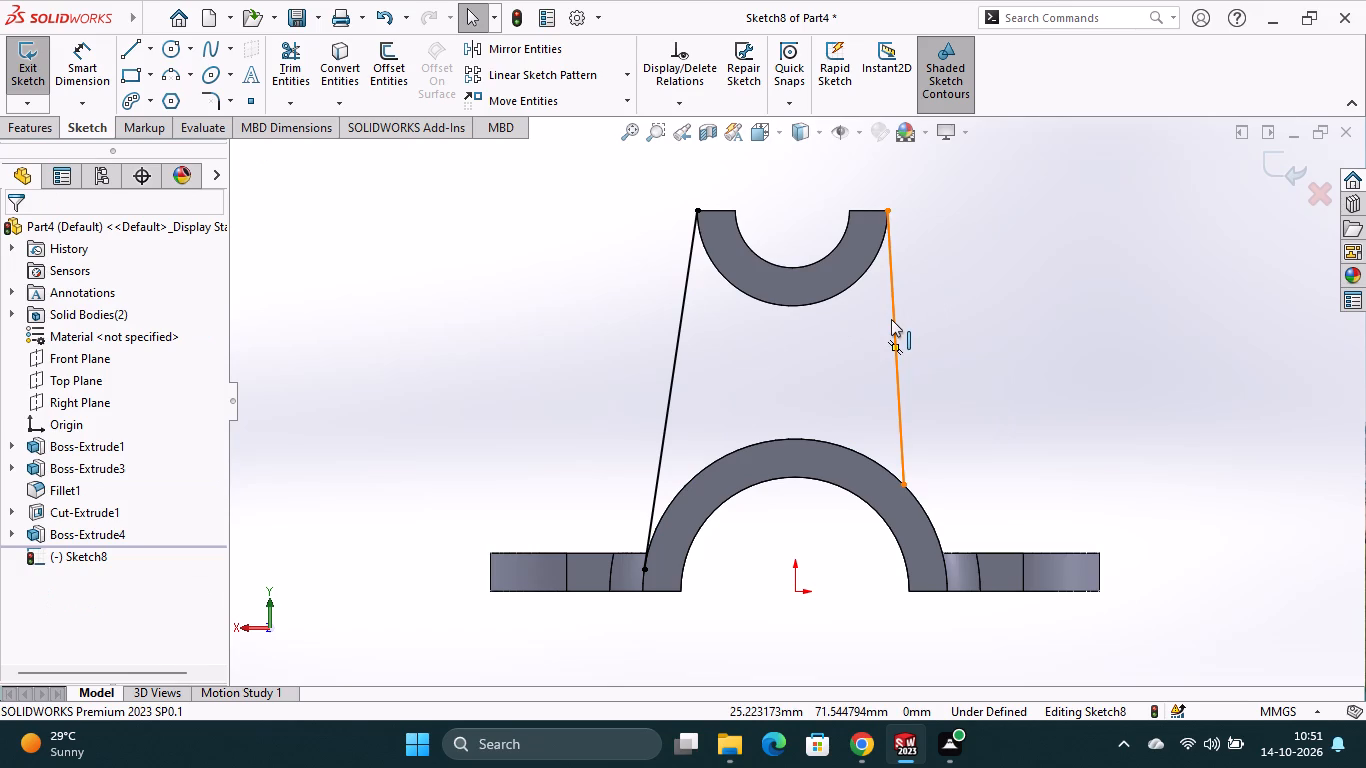
pyautogui.keyDown('ctrl'); pyautogui.click(891, 319); pyautogui.keyUp('ctrl')
pyautogui.keyDown('ctrl'); pyautogui.click(883, 468); pyautogui.keyUp('ctrl')
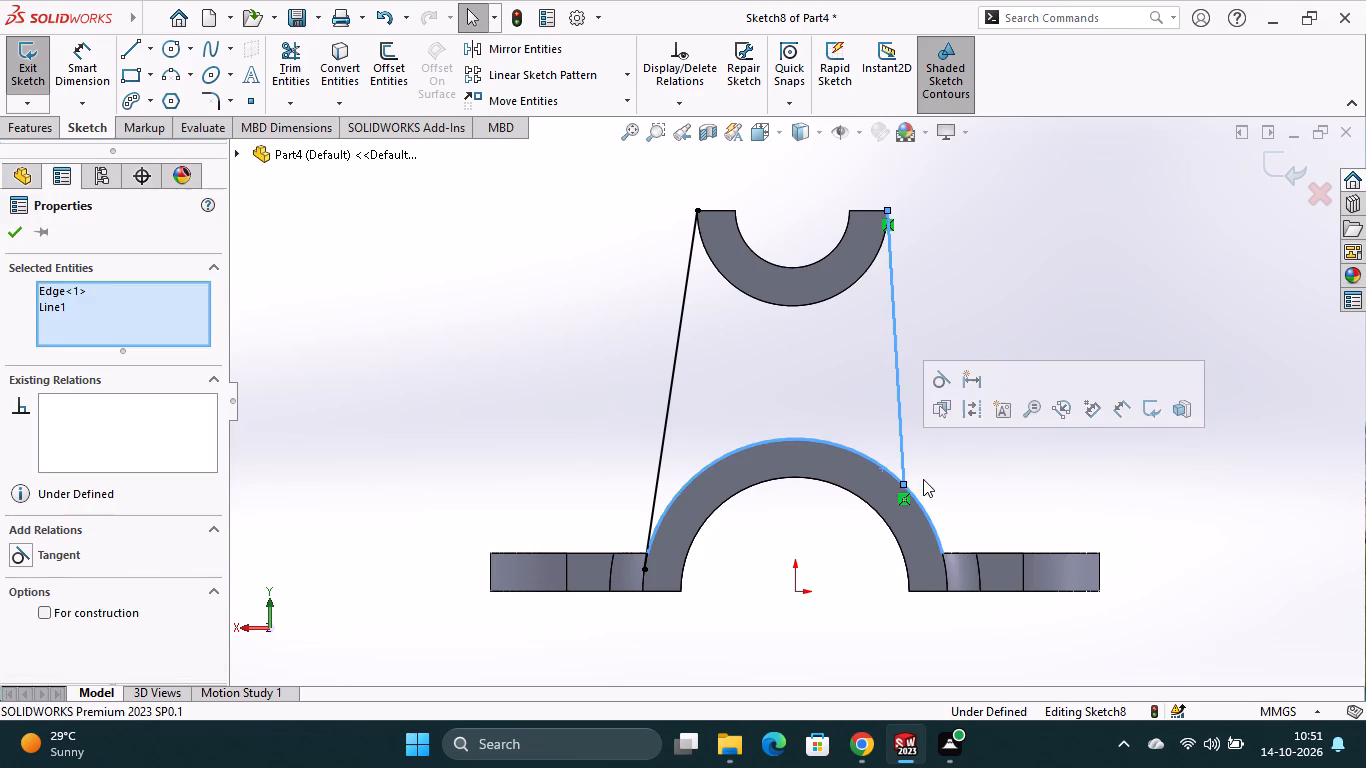
pyautogui.click(946, 383)
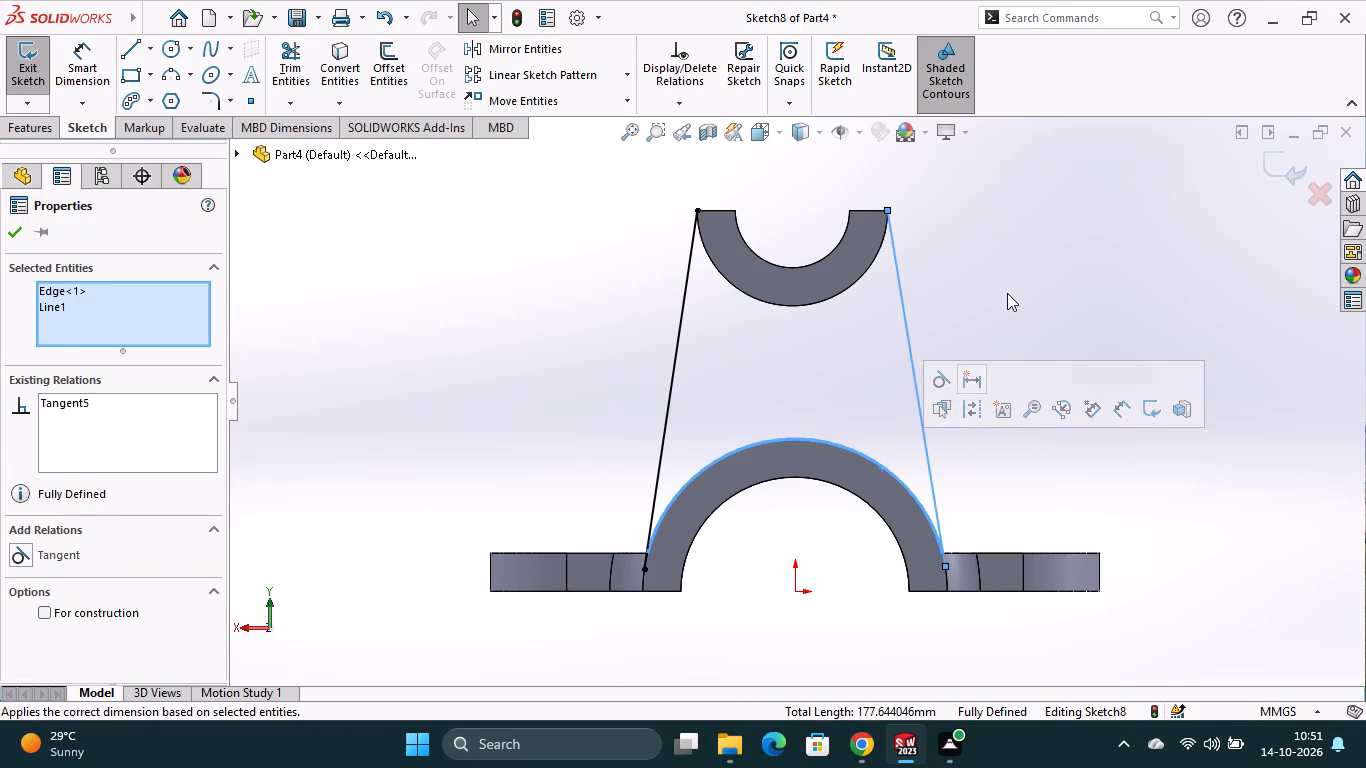
pyautogui.click(1007, 293)
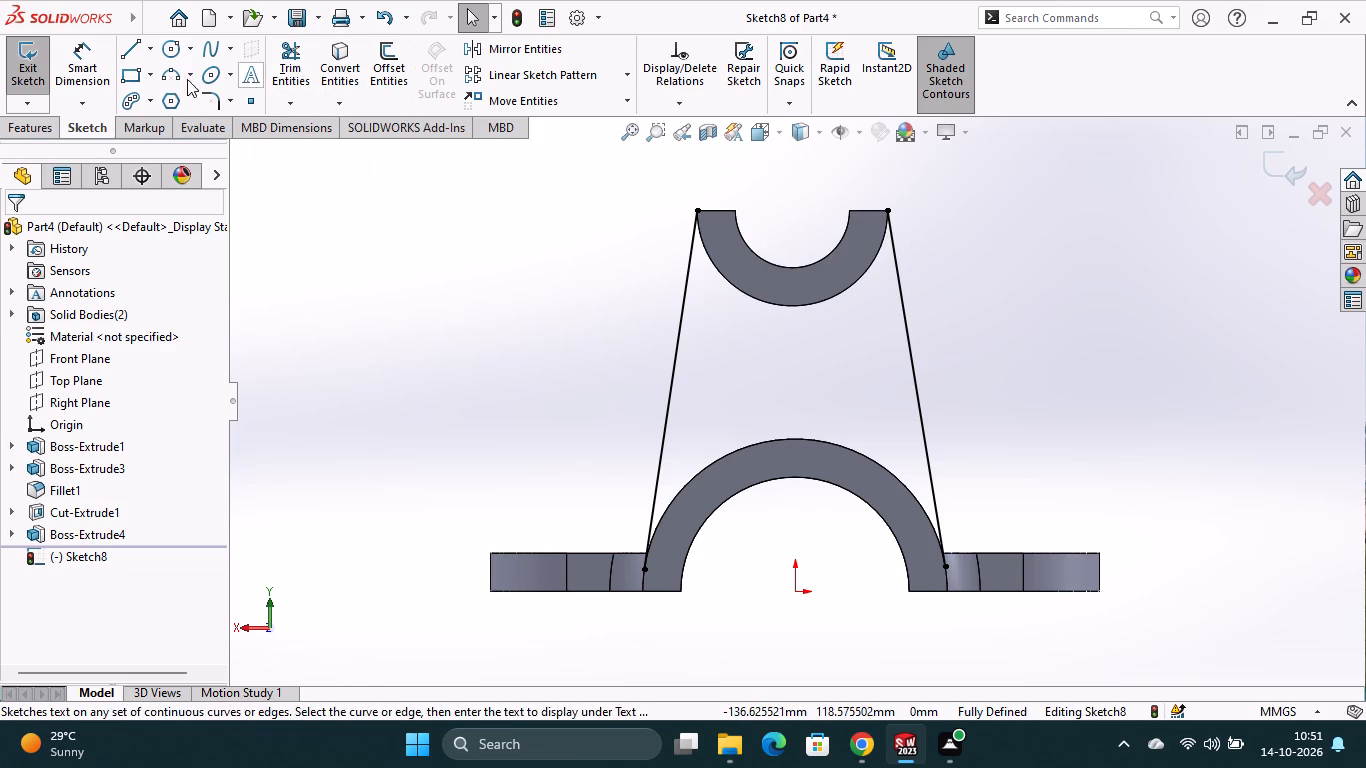
# Try to create a Rib from the two tangent side lines, 10 mm thick on both sides, without choosing a body.
pyautogui.click(44, 127)
pyautogui.click(629, 56)
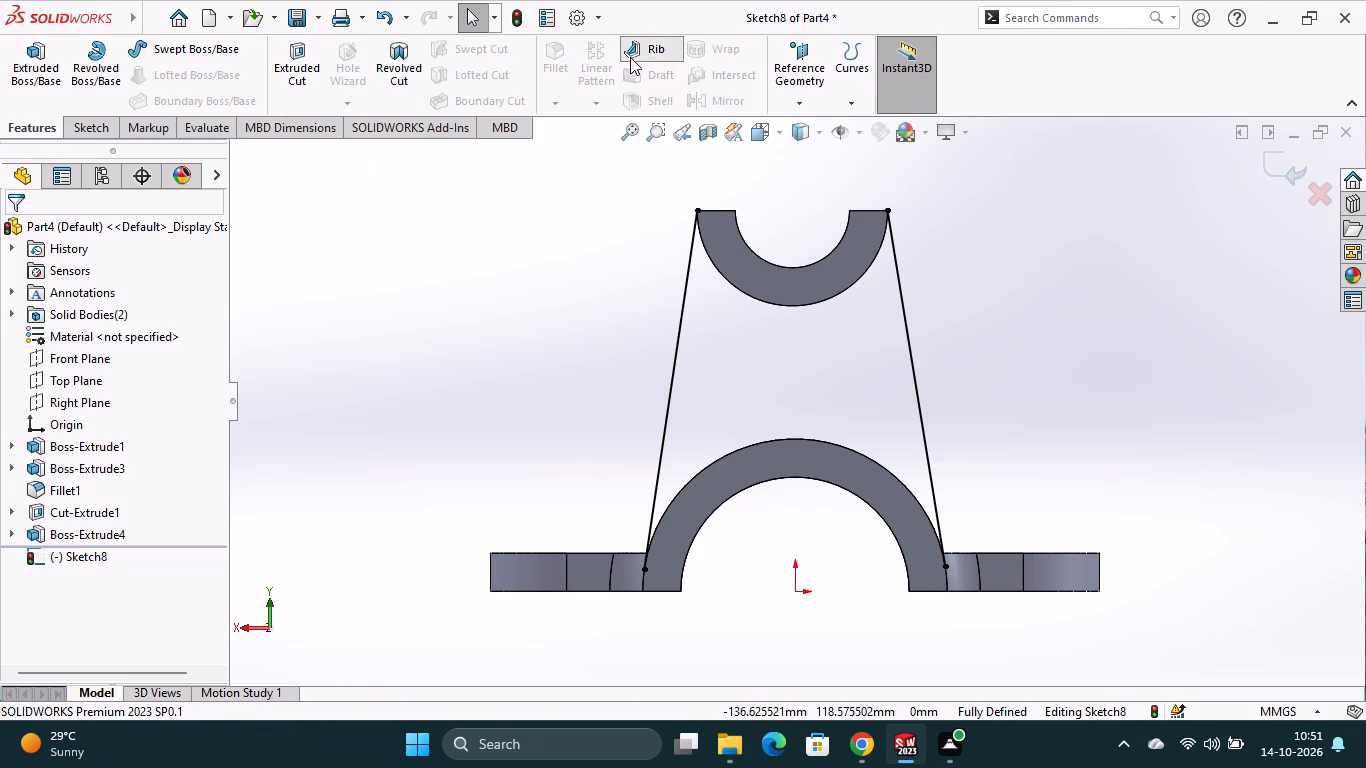
pyautogui.moveTo(1045, 309); pyautogui.dragTo(1000, 373, button='middle')
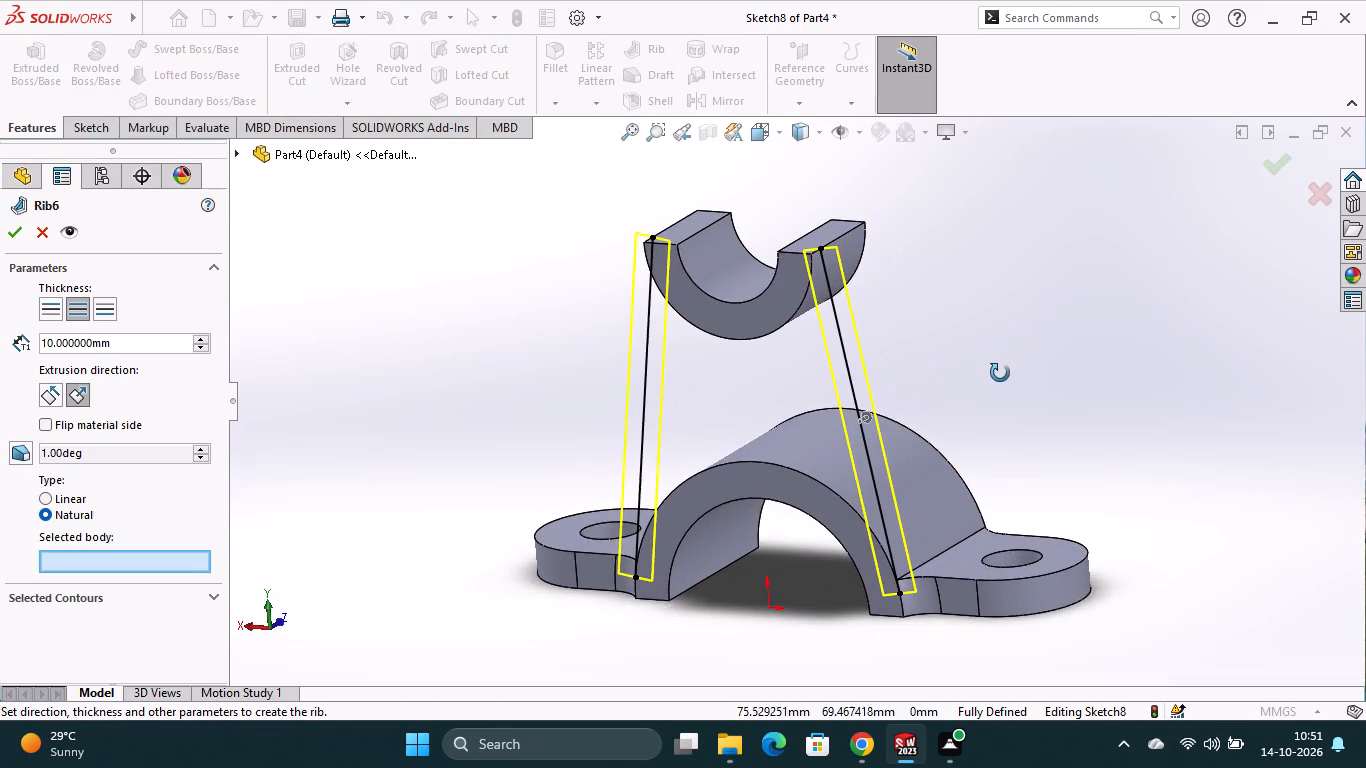
pyautogui.moveTo(1000, 373); pyautogui.dragTo(996, 377, button='middle')
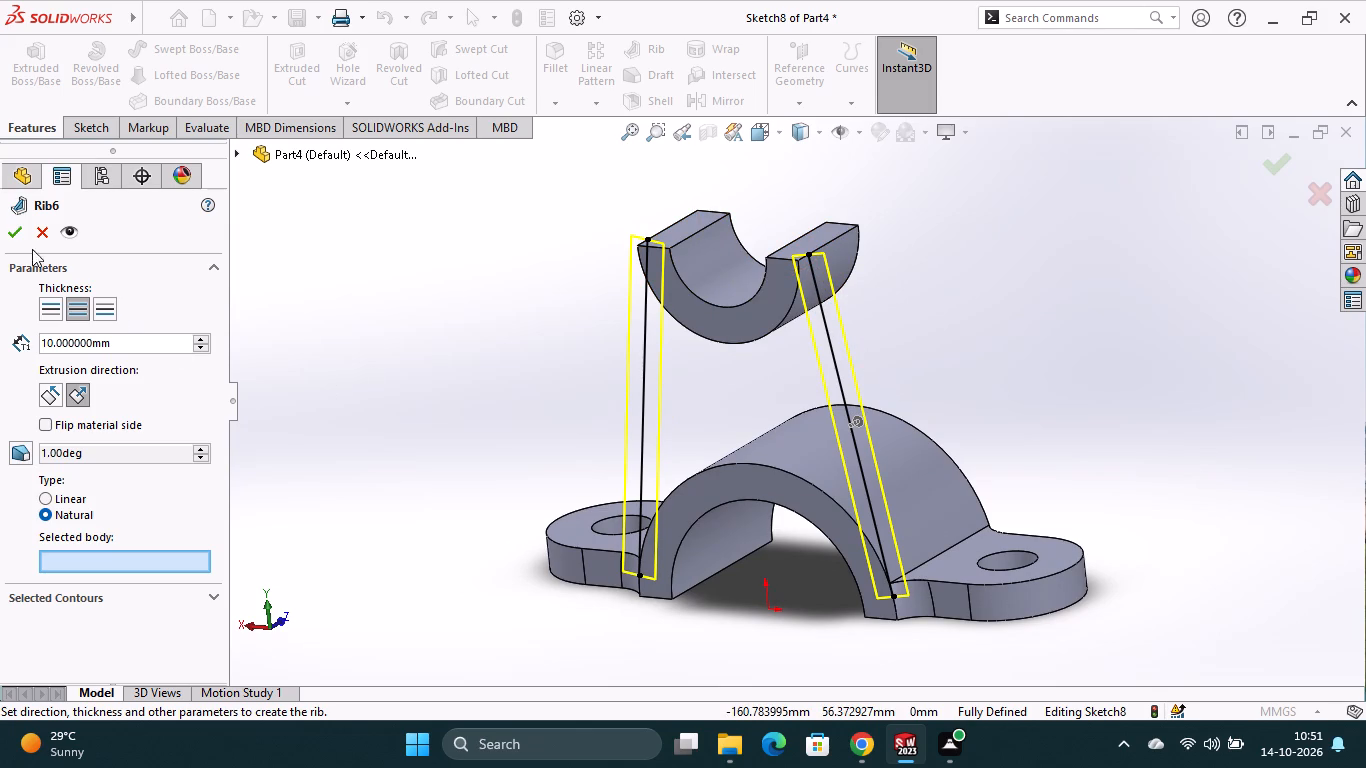
pyautogui.moveTo(1082, 415); pyautogui.dragTo(949, 503, button='middle')
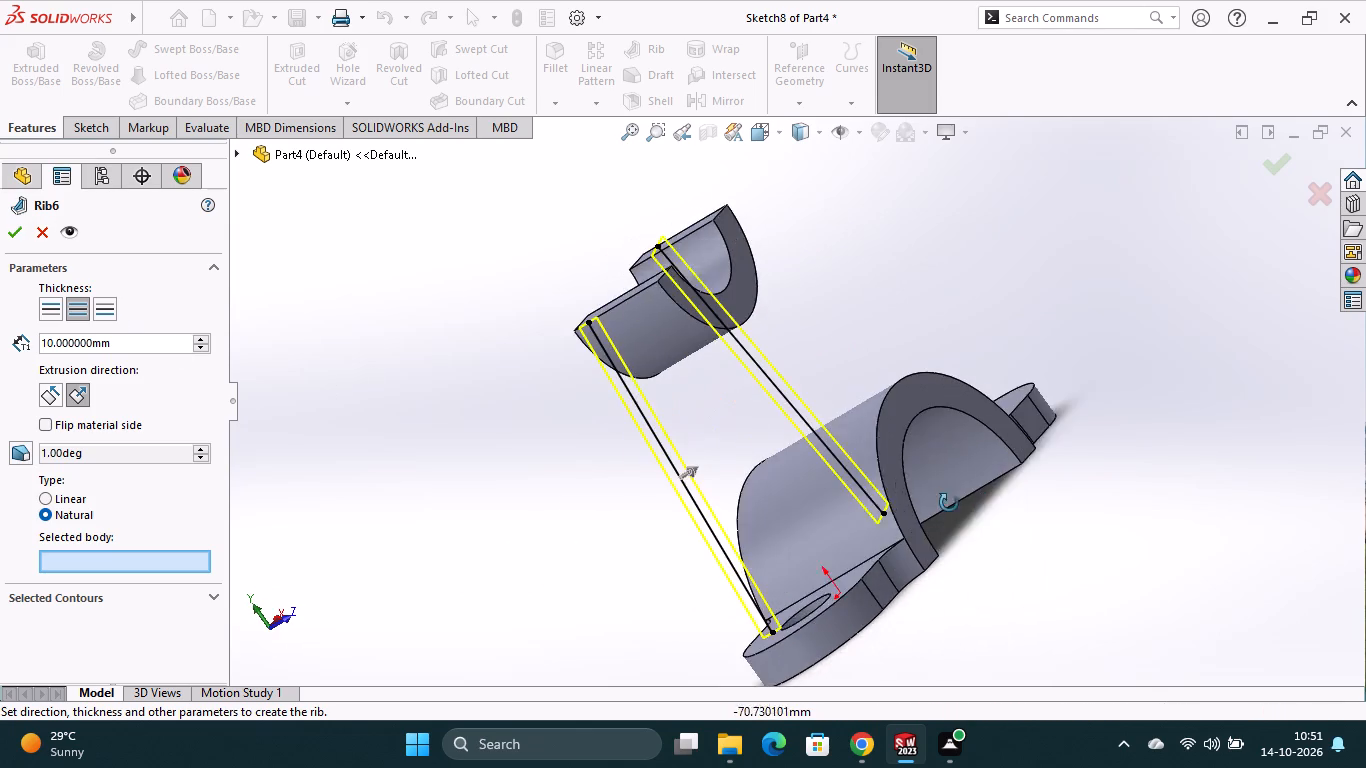
pyautogui.moveTo(949, 503); pyautogui.dragTo(948, 503, button='middle')
pyautogui.scroll(1, 983, 494)
pyautogui.moveTo(1016, 520); pyautogui.dragTo(1095, 503, button='middle')
pyautogui.scroll(-1, 1021, 520)
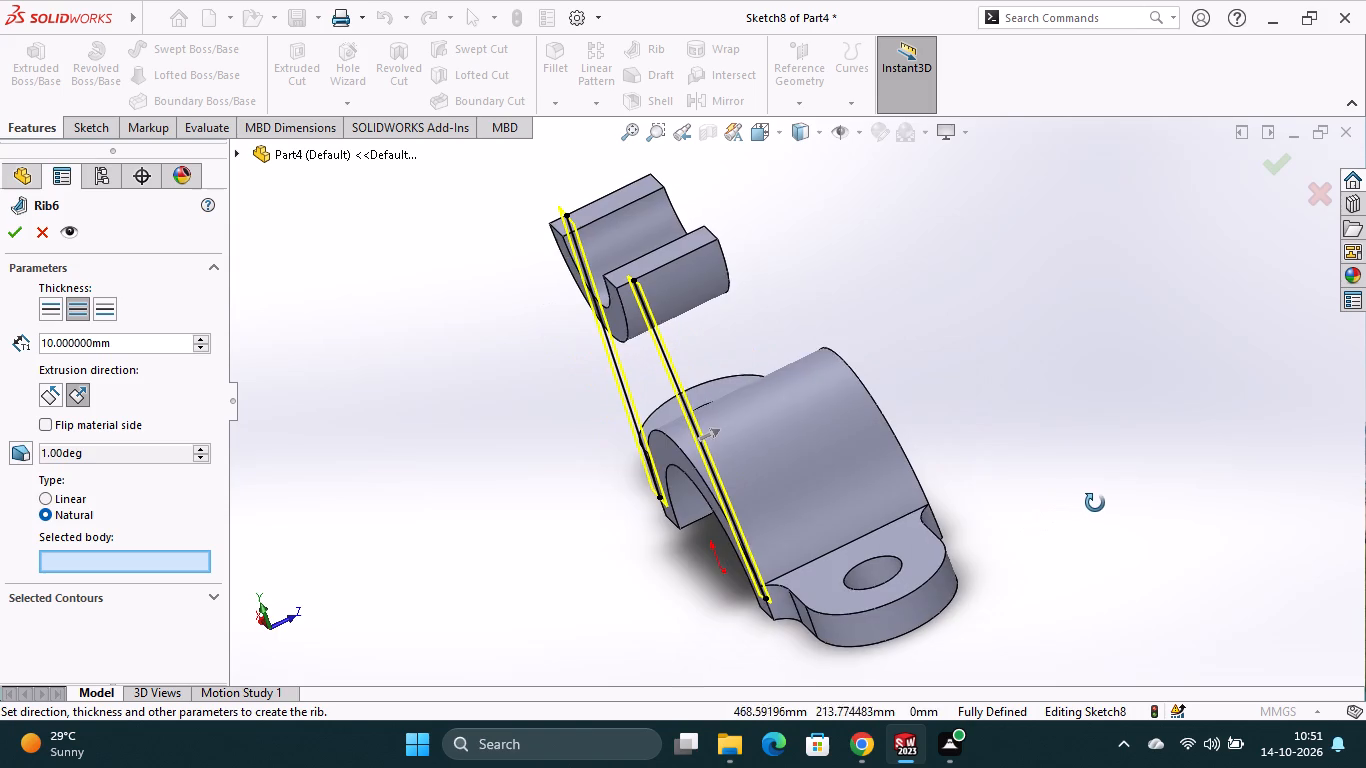
pyautogui.moveTo(1095, 503); pyautogui.dragTo(1111, 493, button='middle')
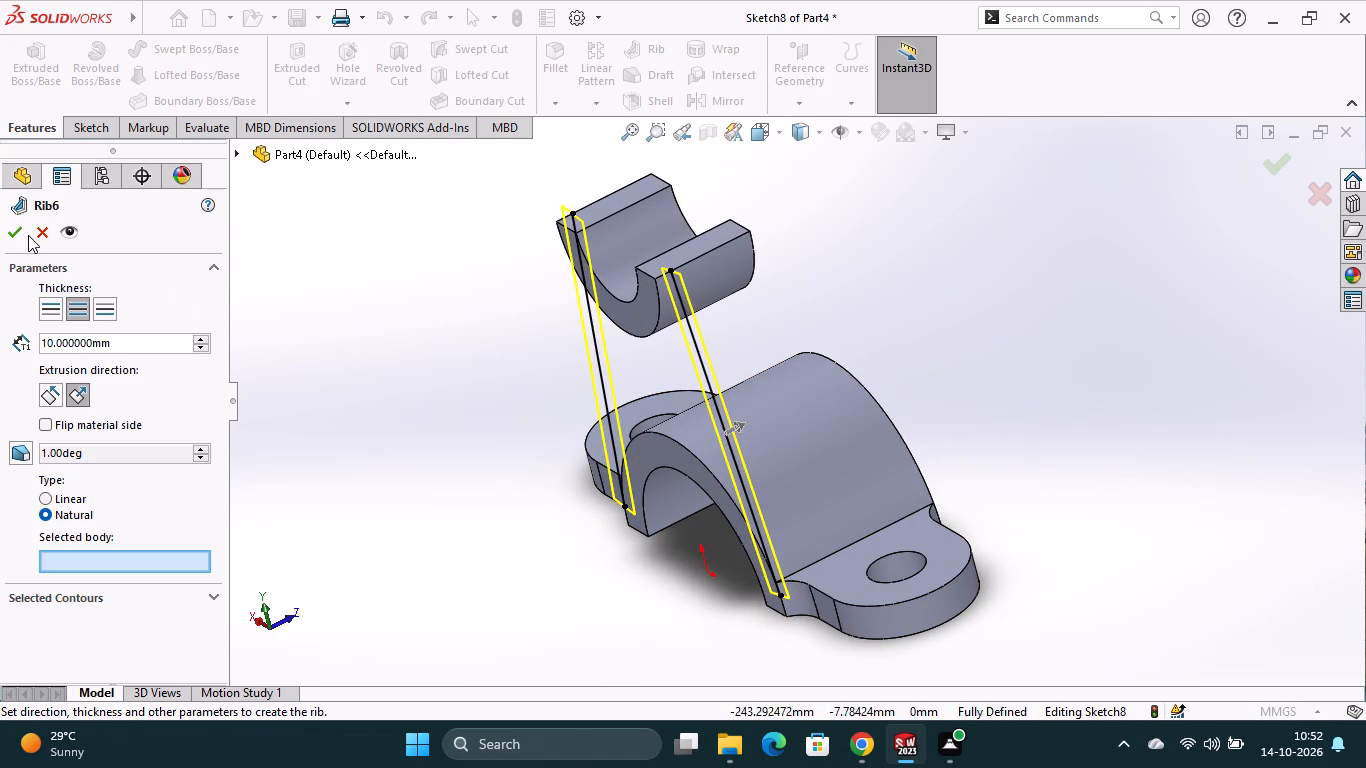
pyautogui.click(17, 231)
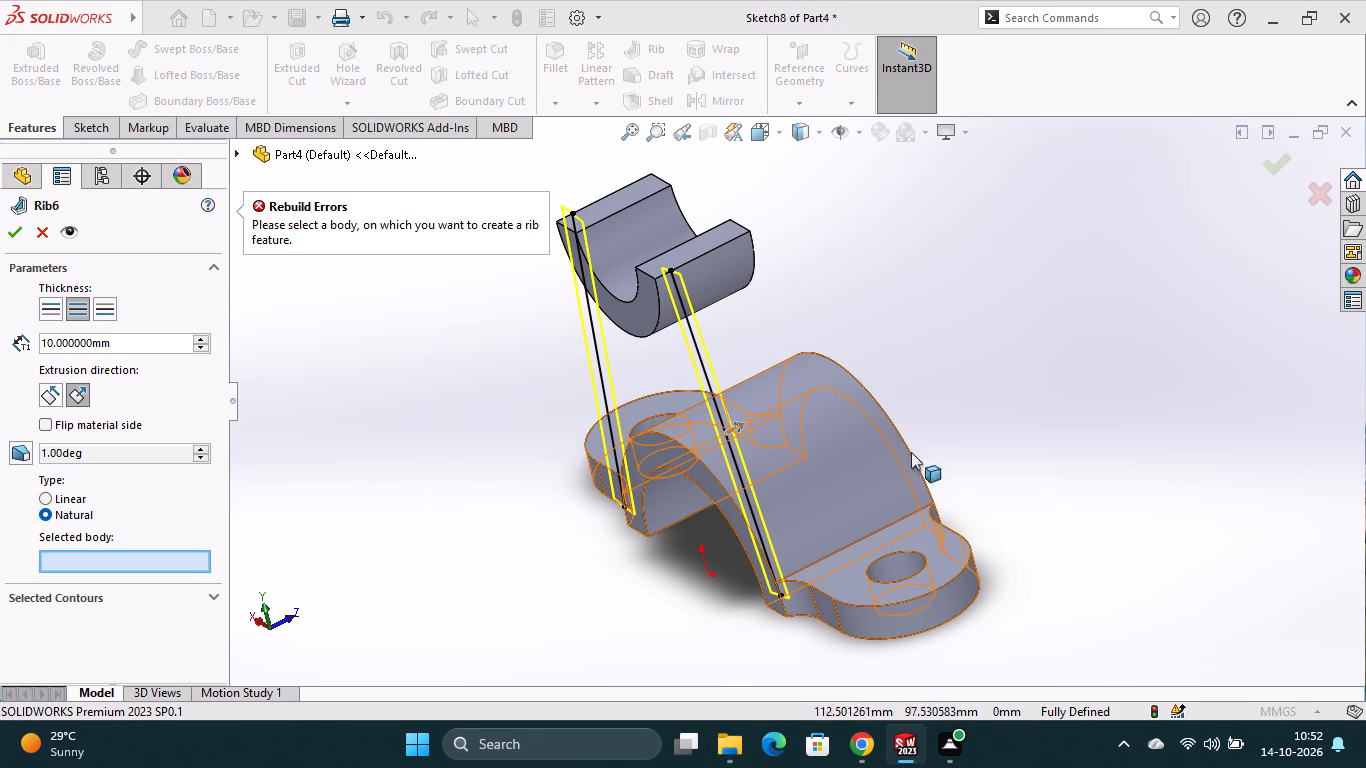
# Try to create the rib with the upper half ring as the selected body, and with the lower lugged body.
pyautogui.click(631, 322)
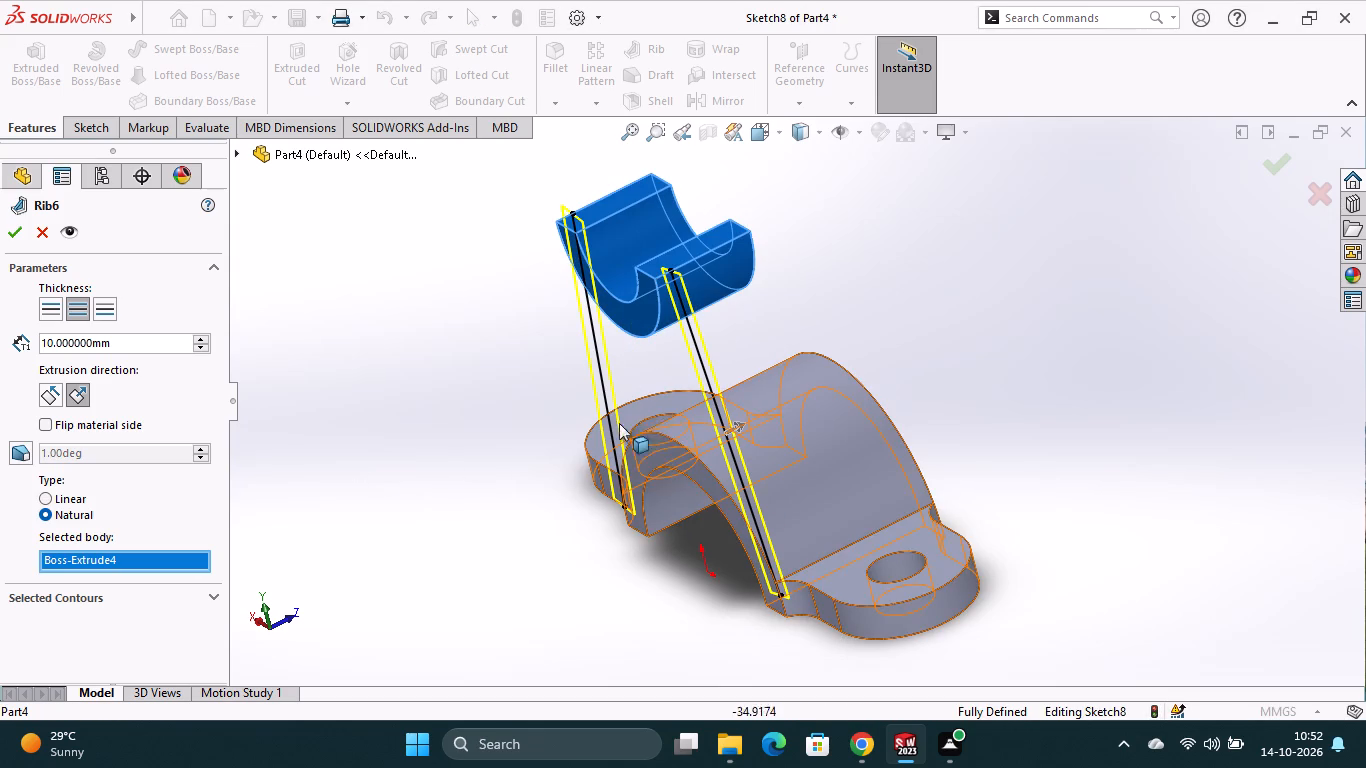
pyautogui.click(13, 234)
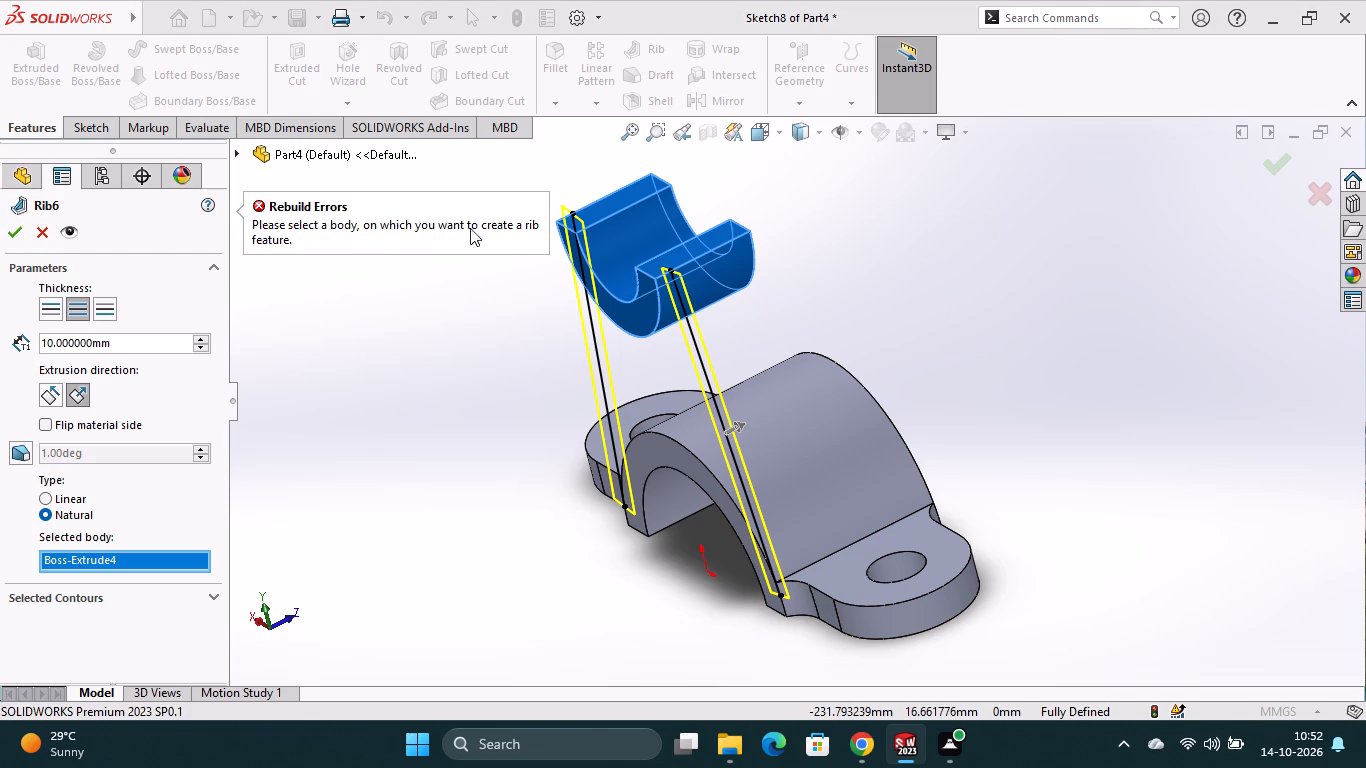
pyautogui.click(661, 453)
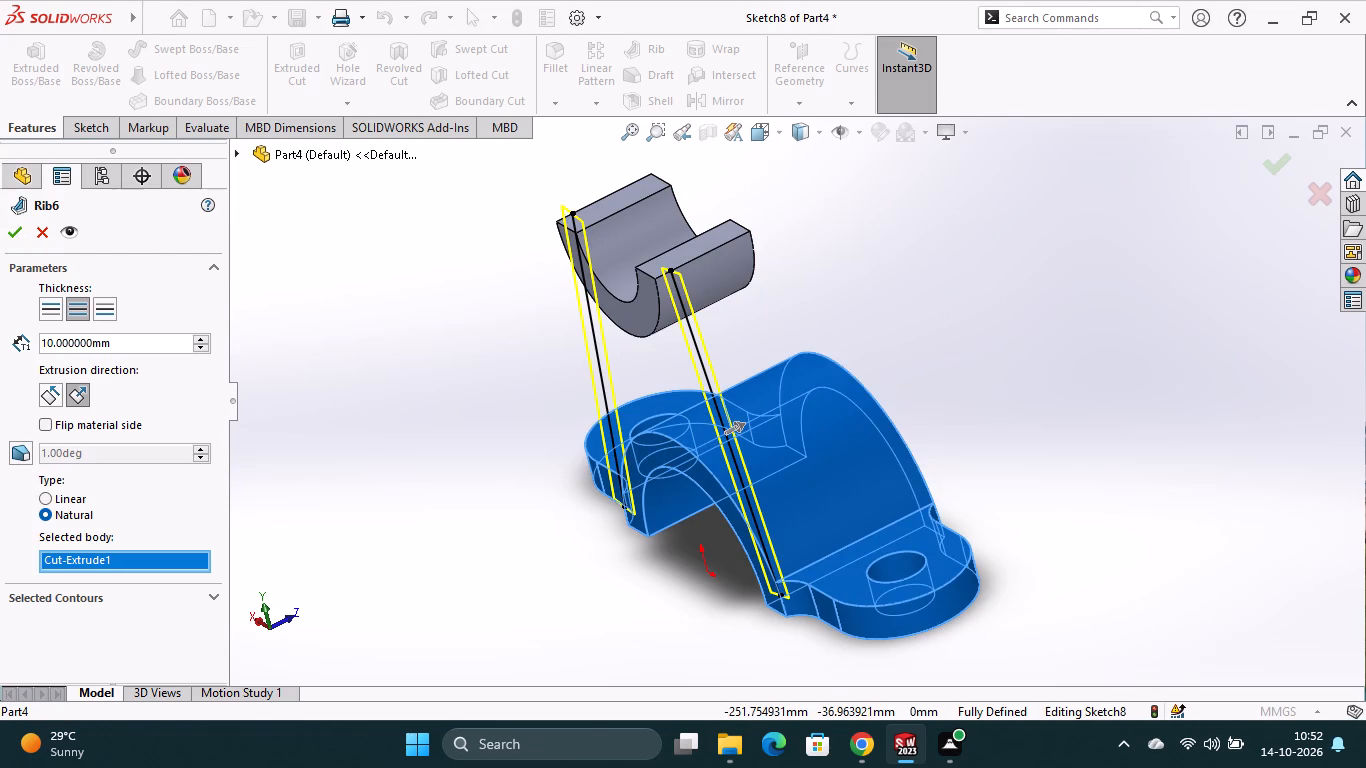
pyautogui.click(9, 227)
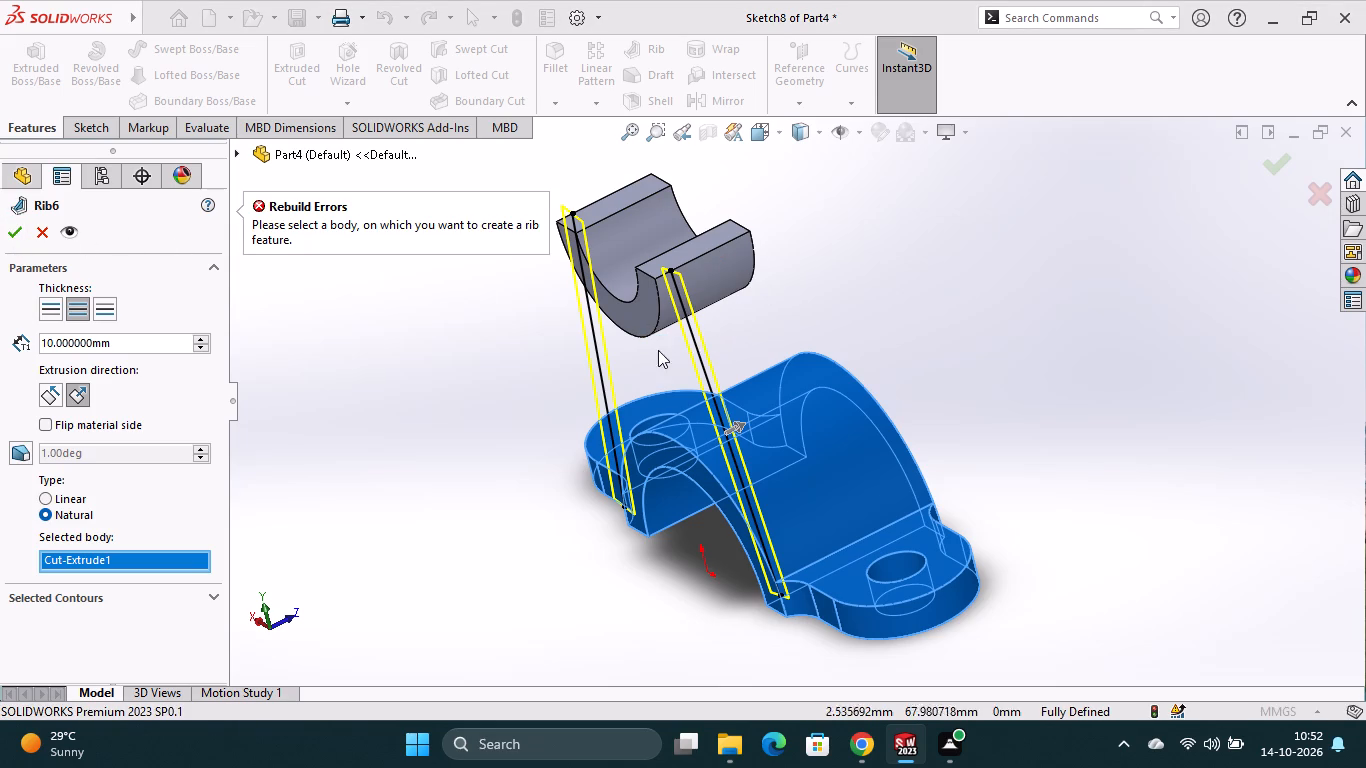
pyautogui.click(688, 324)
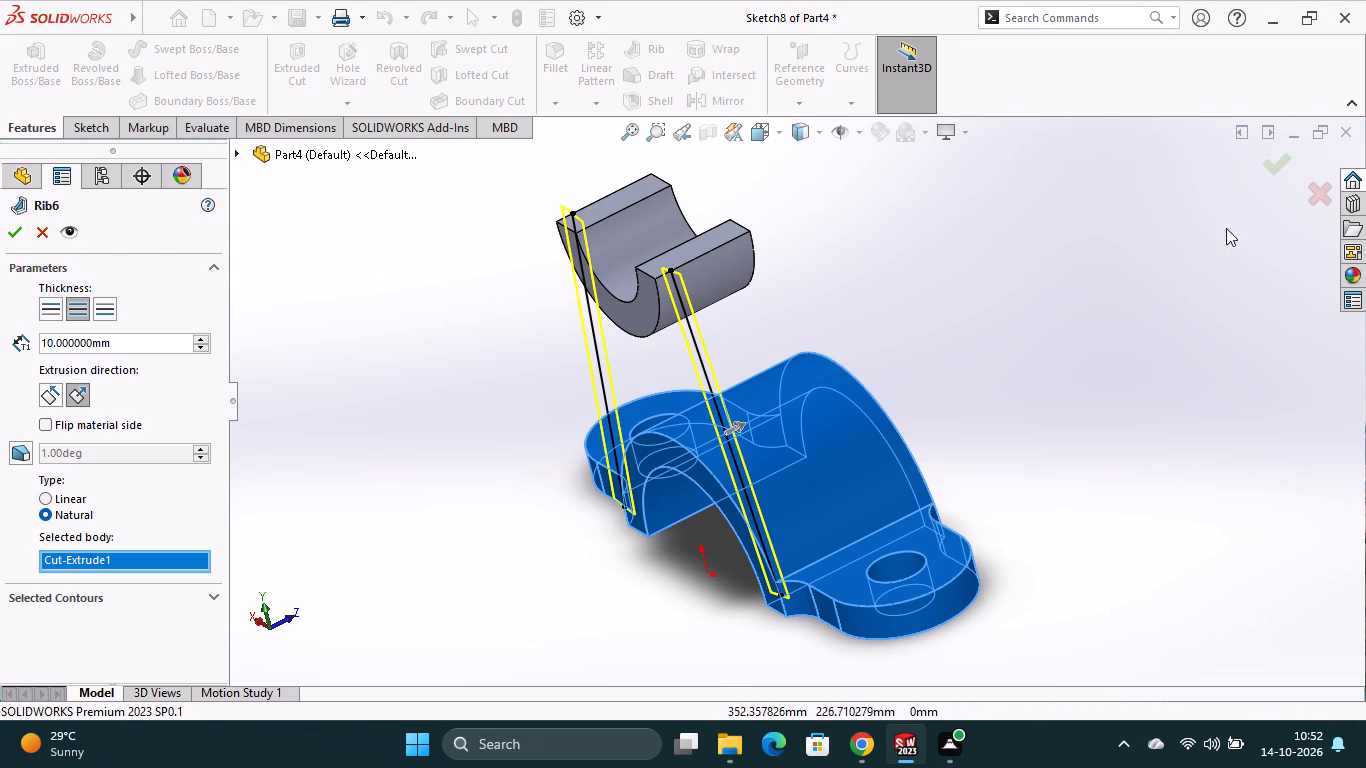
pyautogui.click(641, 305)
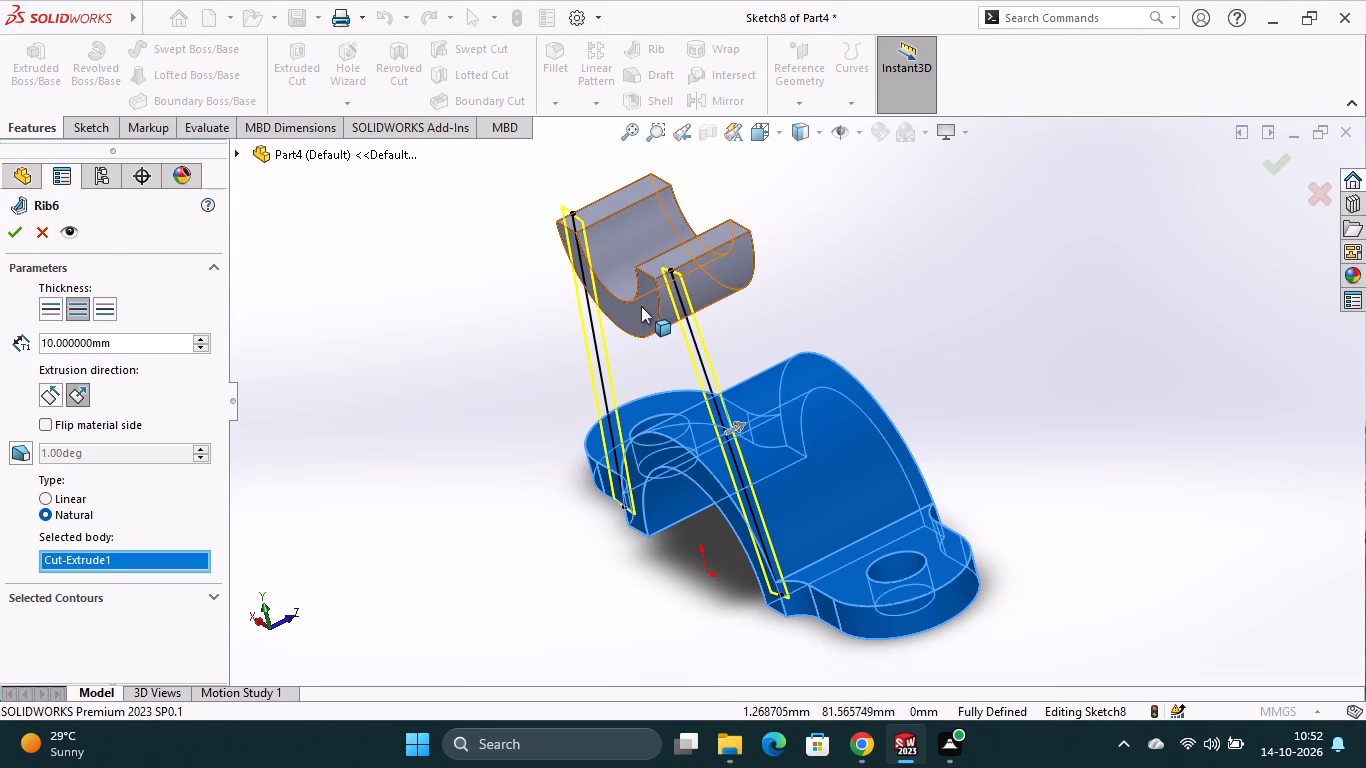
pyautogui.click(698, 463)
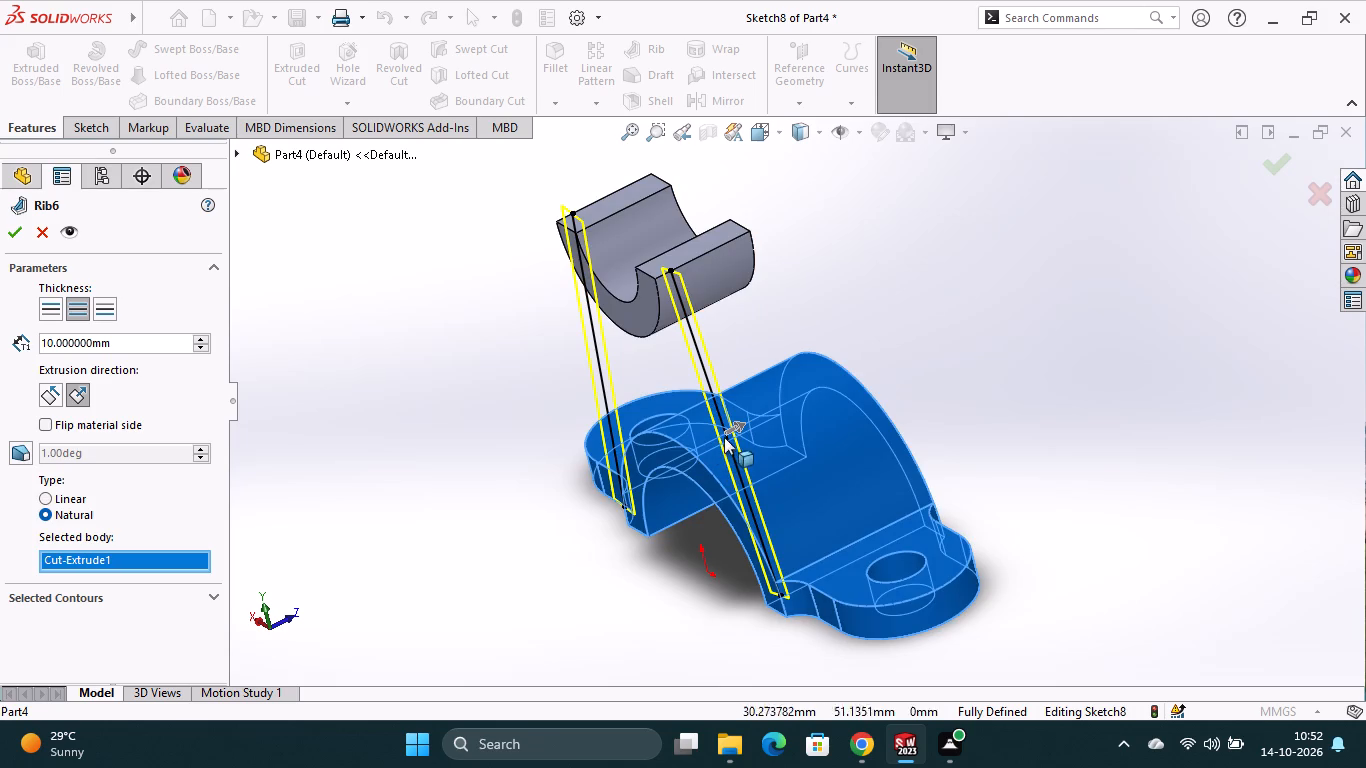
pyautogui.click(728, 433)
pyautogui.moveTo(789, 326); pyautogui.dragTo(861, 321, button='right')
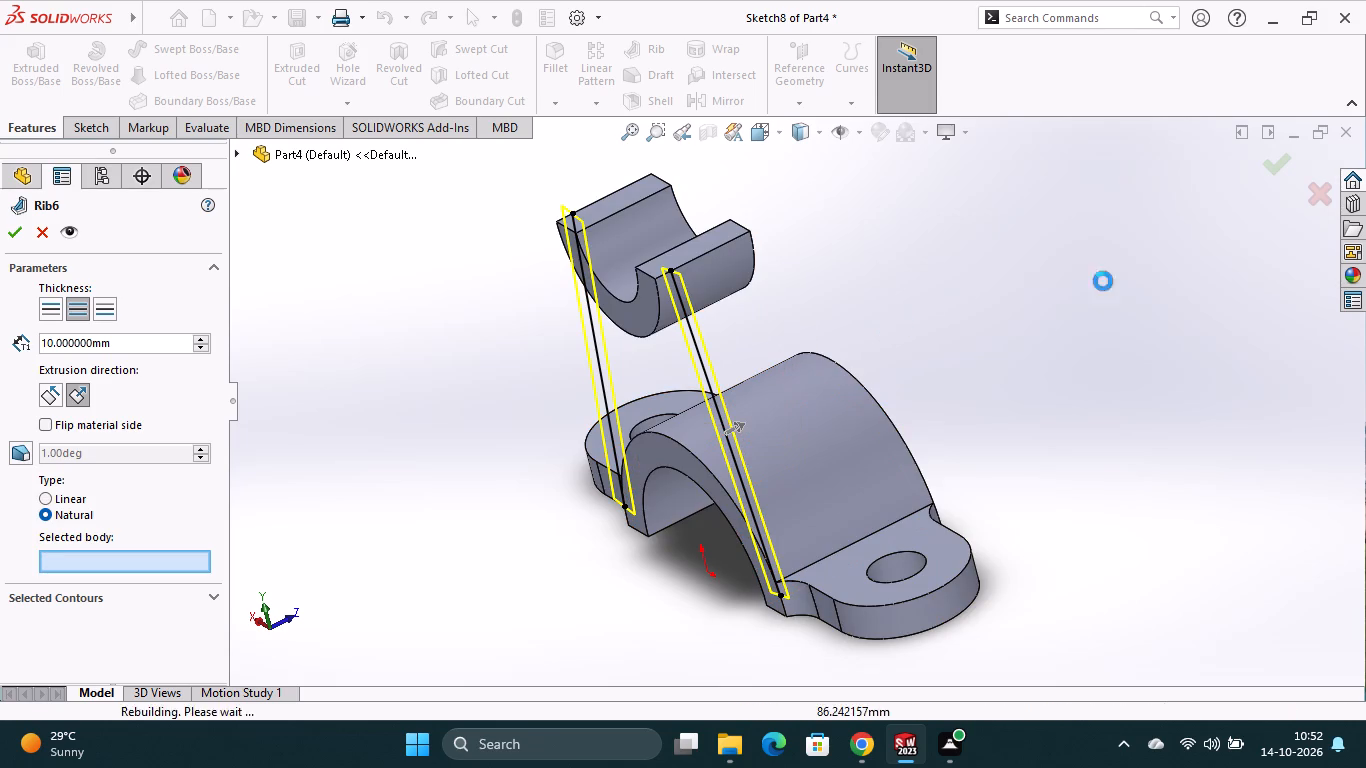
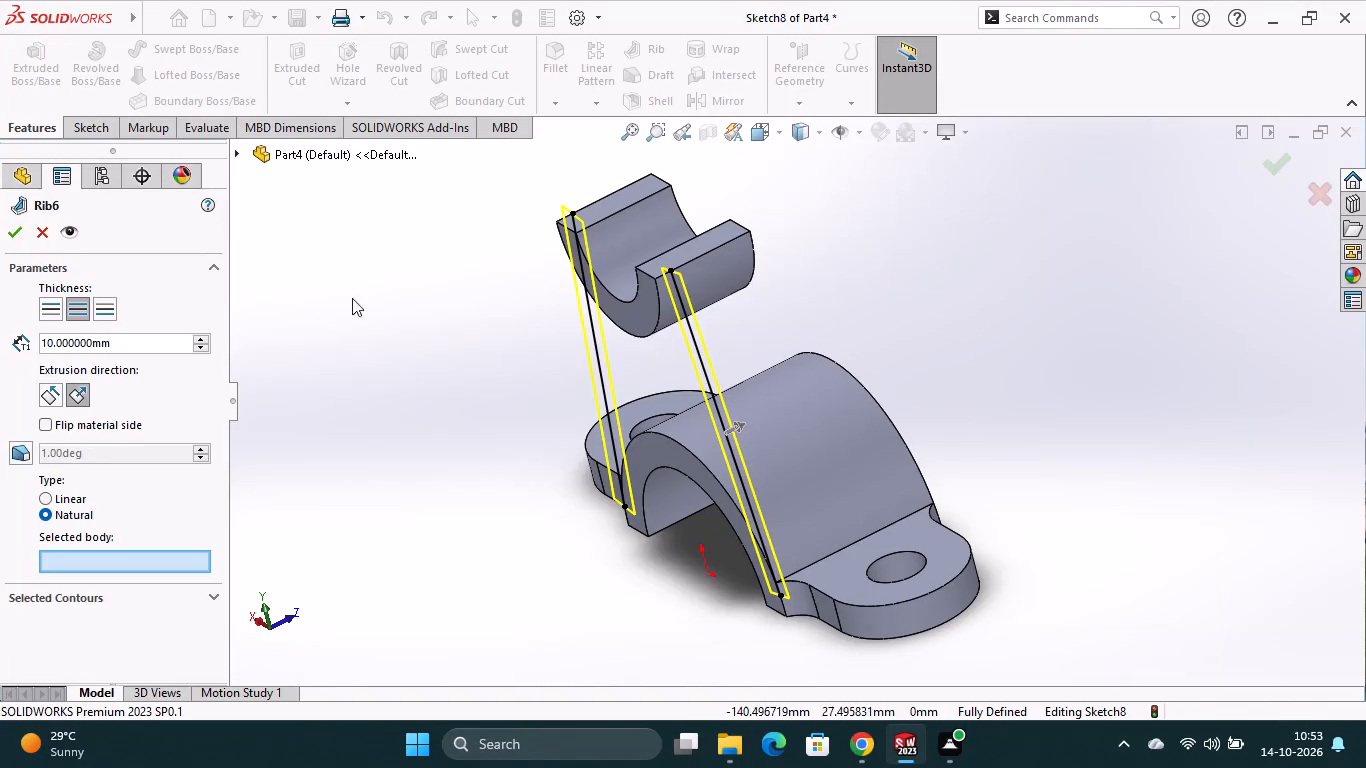
# Convert the outer arc edges of the upper and lower half rings into the side-line sketch.
pyautogui.click(42, 231)
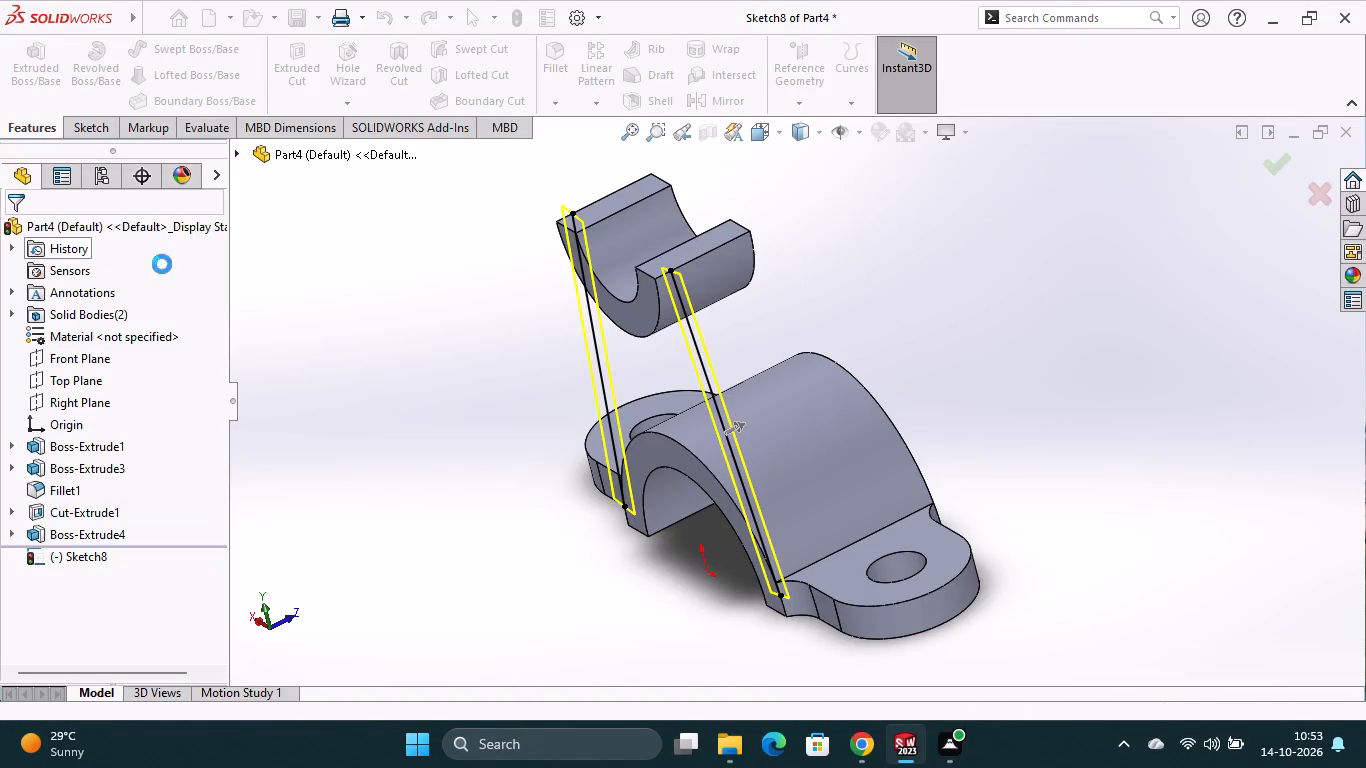
pyautogui.moveTo(451, 372); pyautogui.dragTo(551, 319, button='middle')
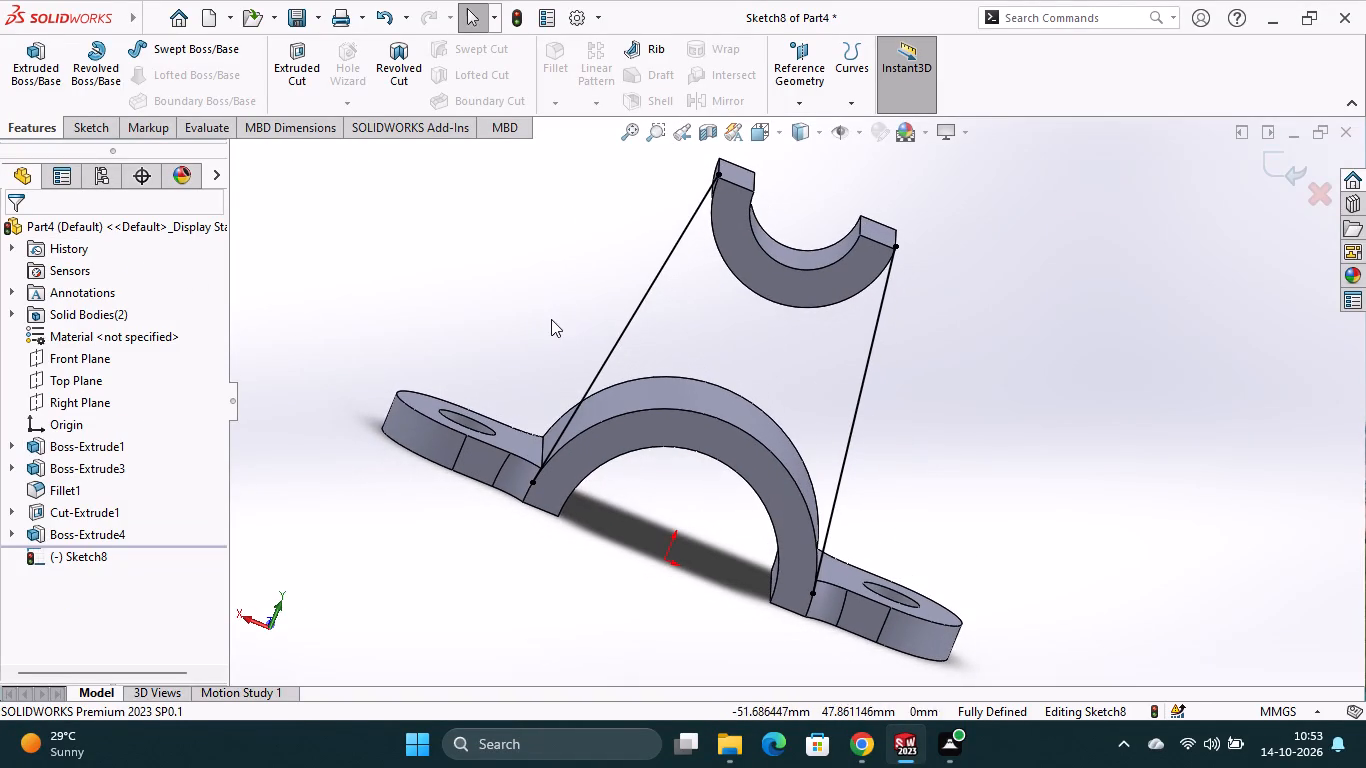
pyautogui.click(96, 134)
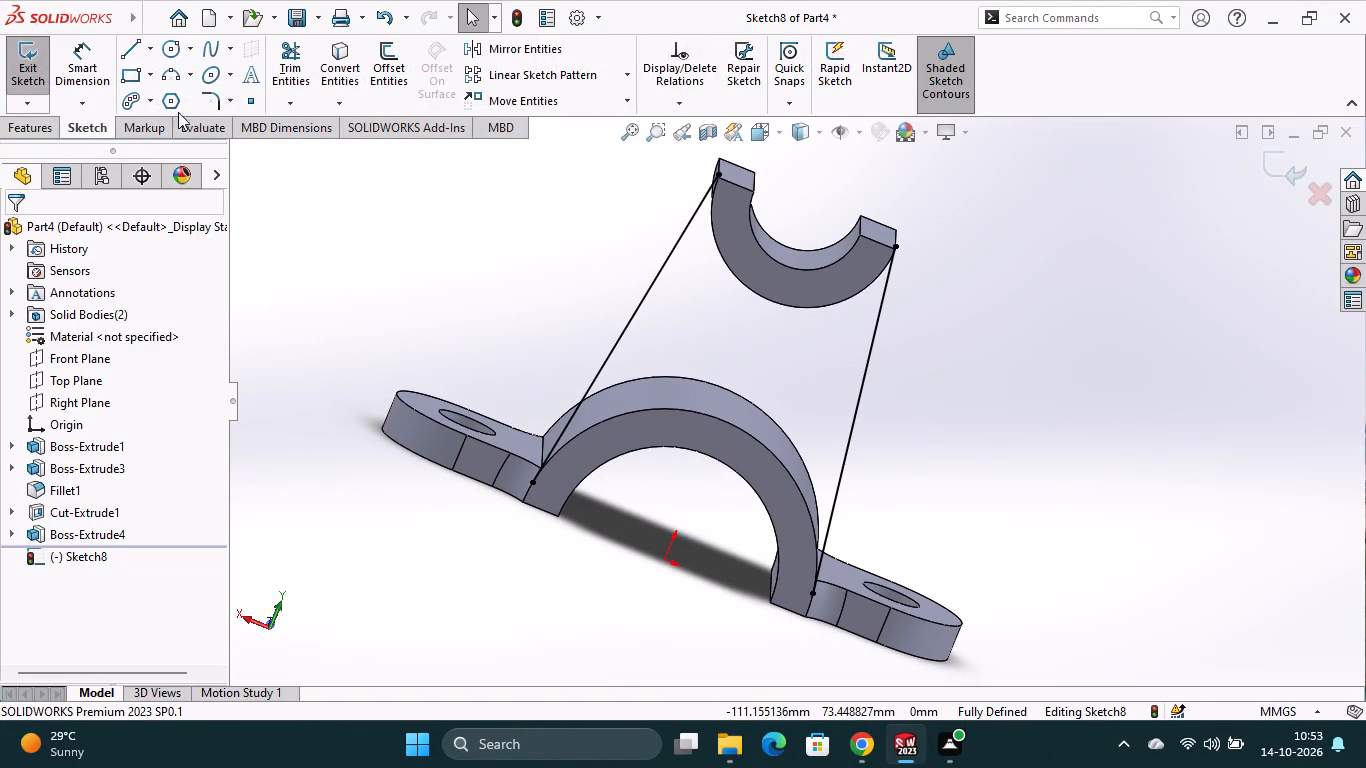
pyautogui.click(353, 76)
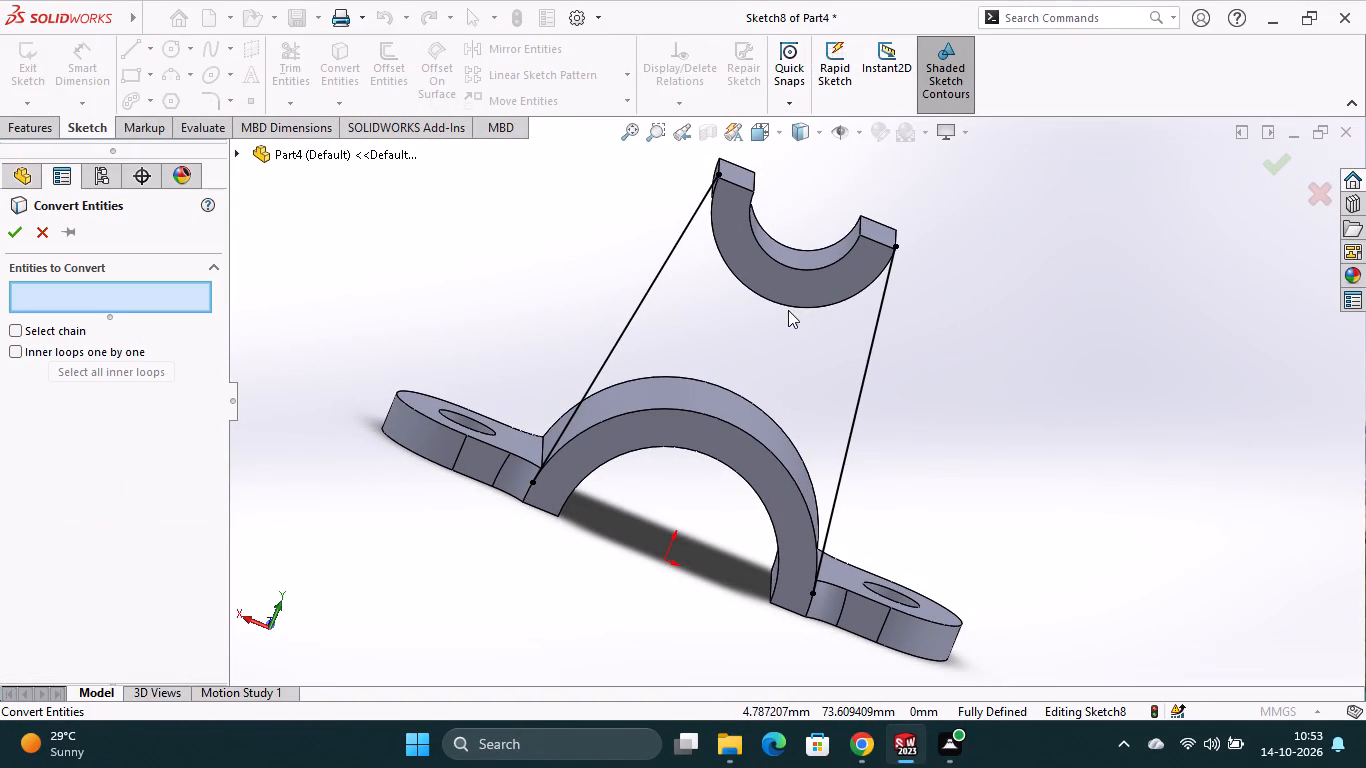
pyautogui.click(791, 305)
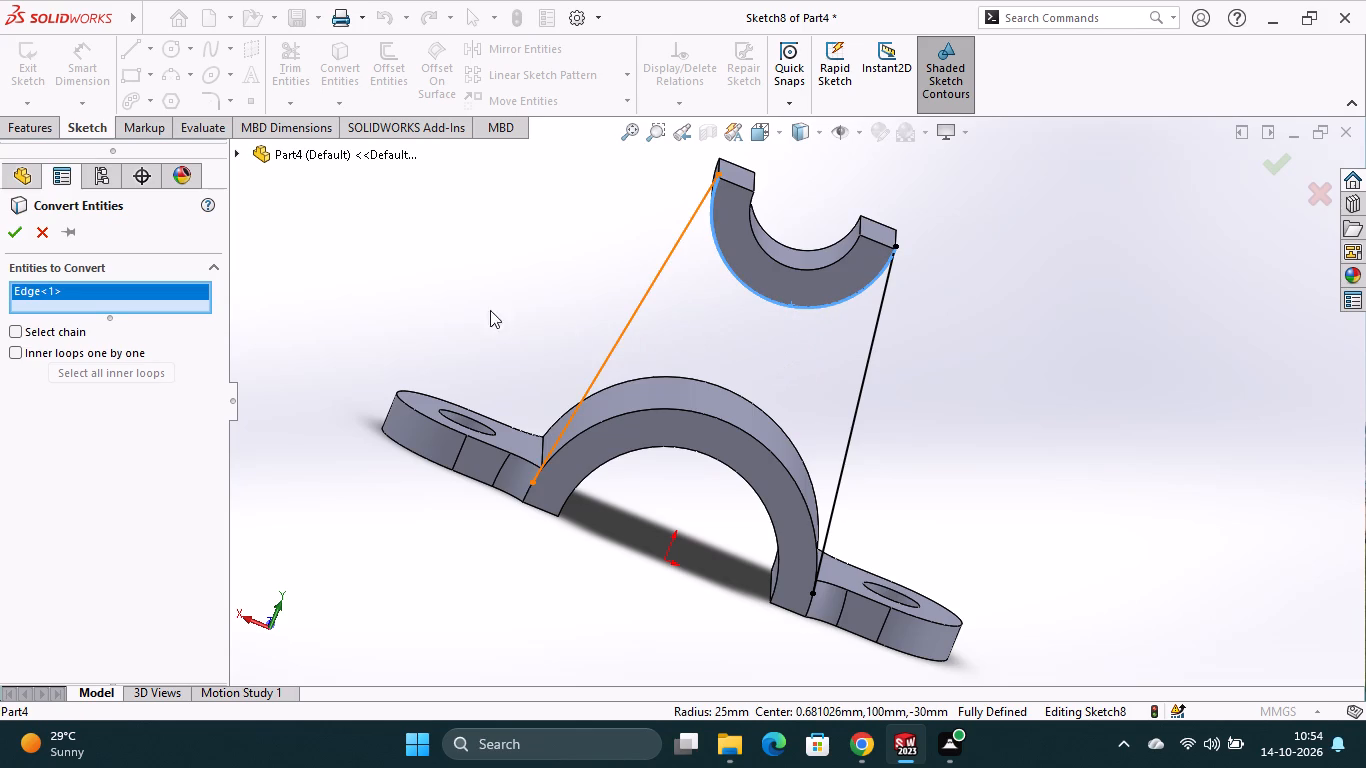
pyautogui.click(673, 408)
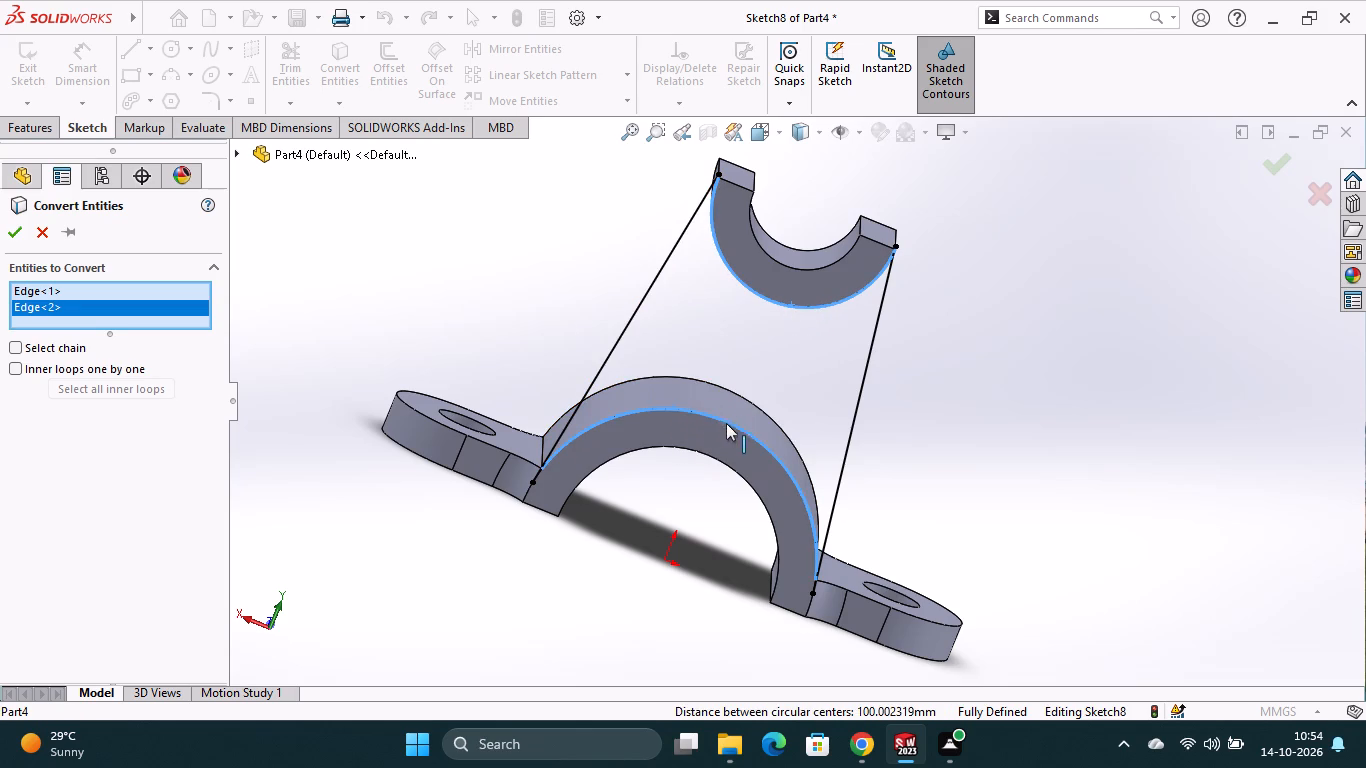
pyautogui.click(614, 351)
pyautogui.click(857, 403)
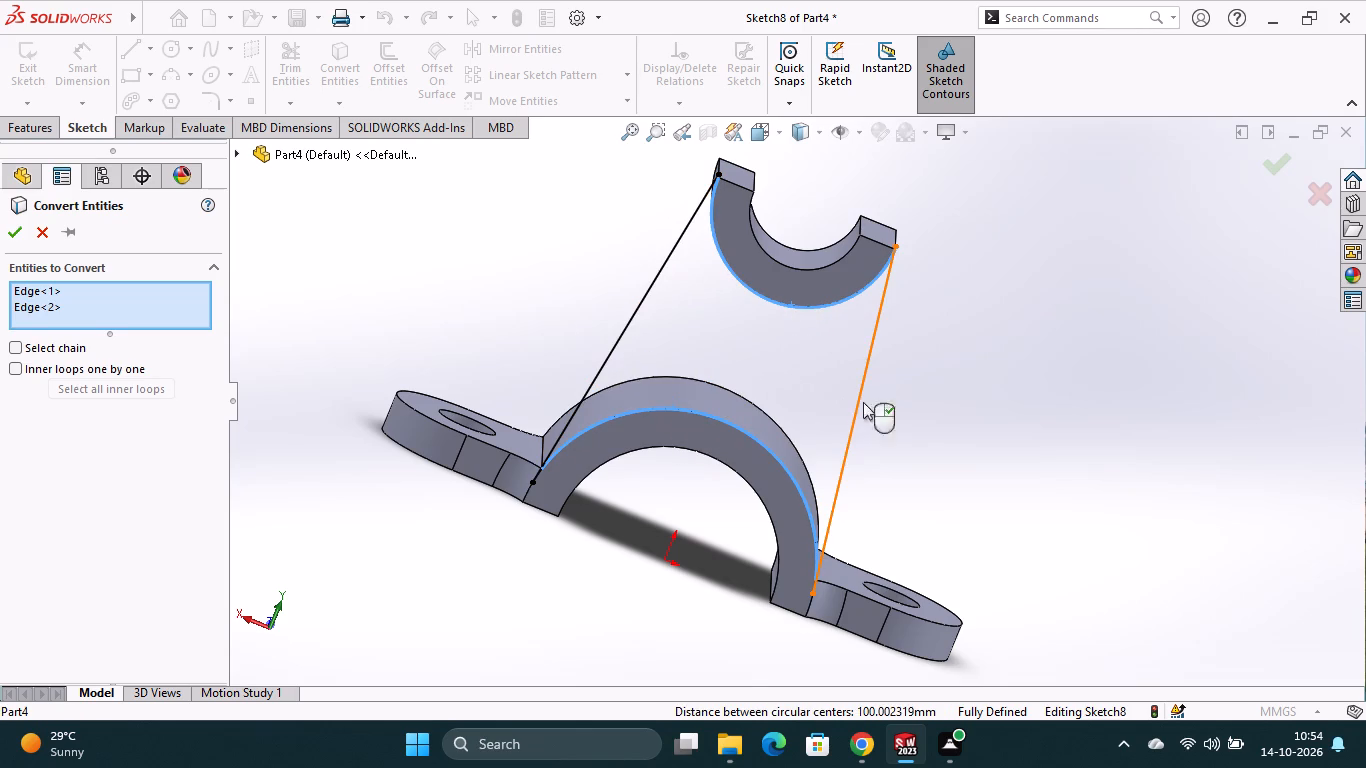
pyautogui.click(1267, 169)
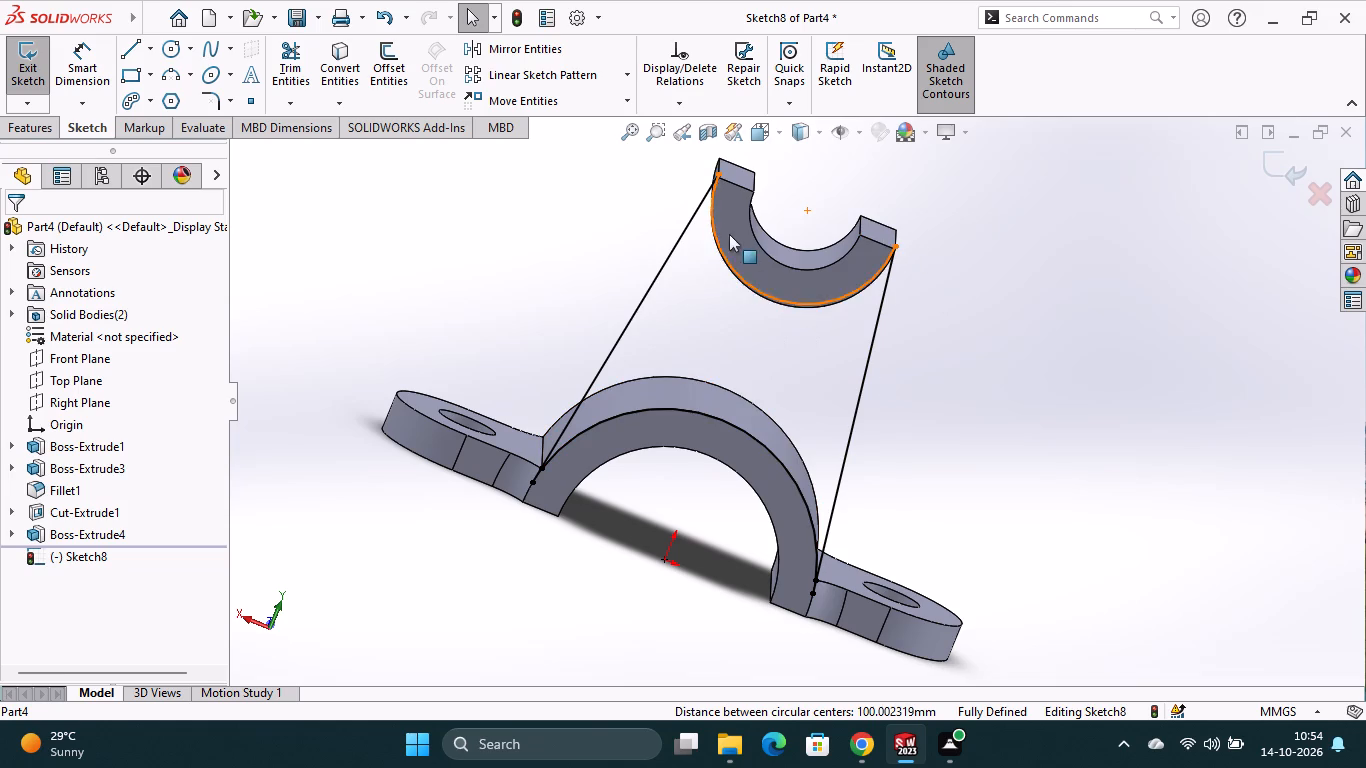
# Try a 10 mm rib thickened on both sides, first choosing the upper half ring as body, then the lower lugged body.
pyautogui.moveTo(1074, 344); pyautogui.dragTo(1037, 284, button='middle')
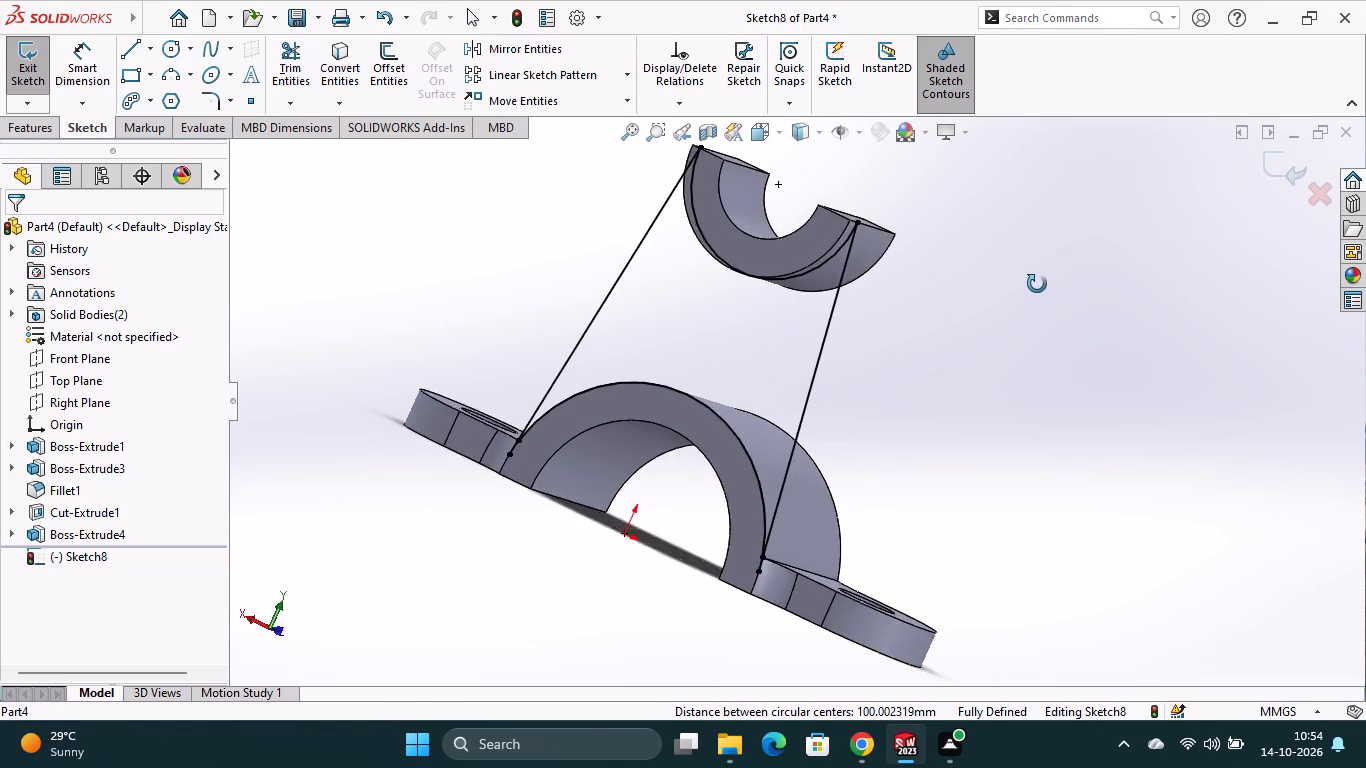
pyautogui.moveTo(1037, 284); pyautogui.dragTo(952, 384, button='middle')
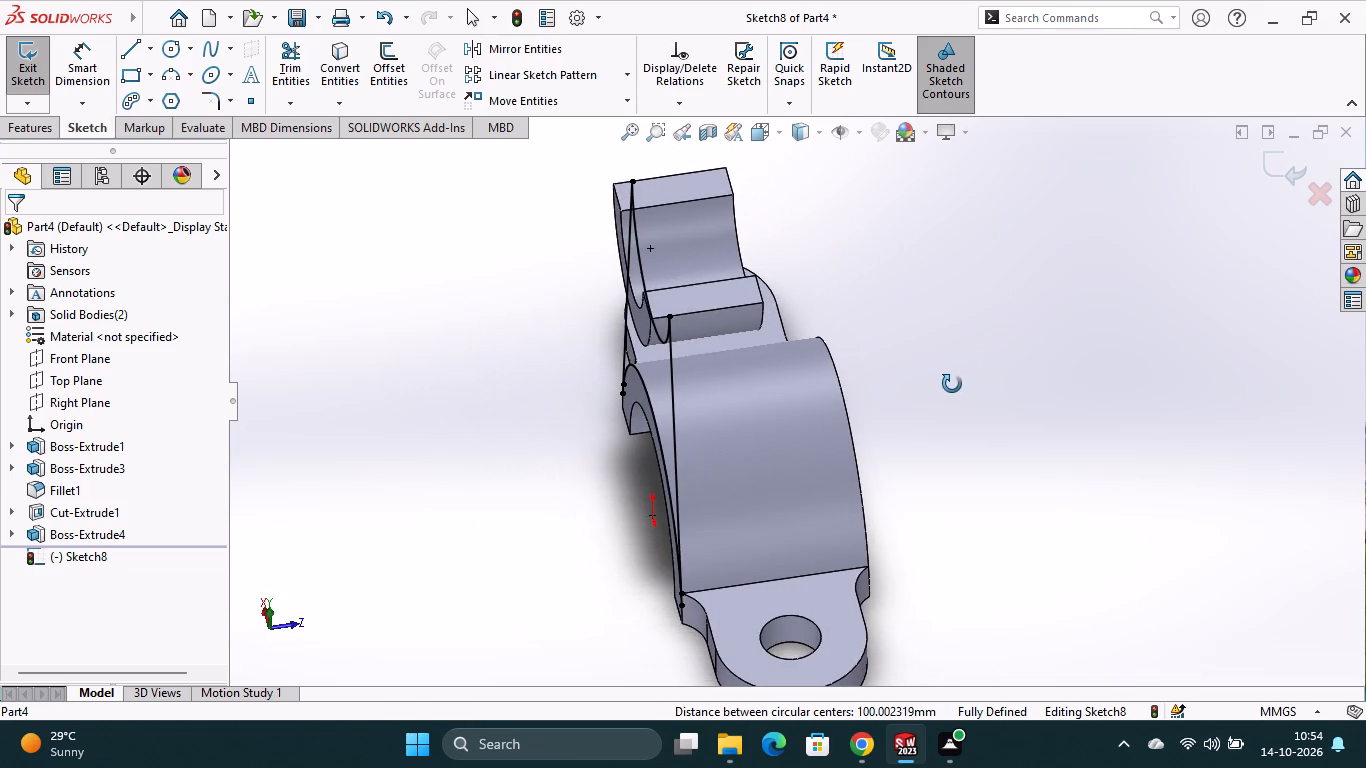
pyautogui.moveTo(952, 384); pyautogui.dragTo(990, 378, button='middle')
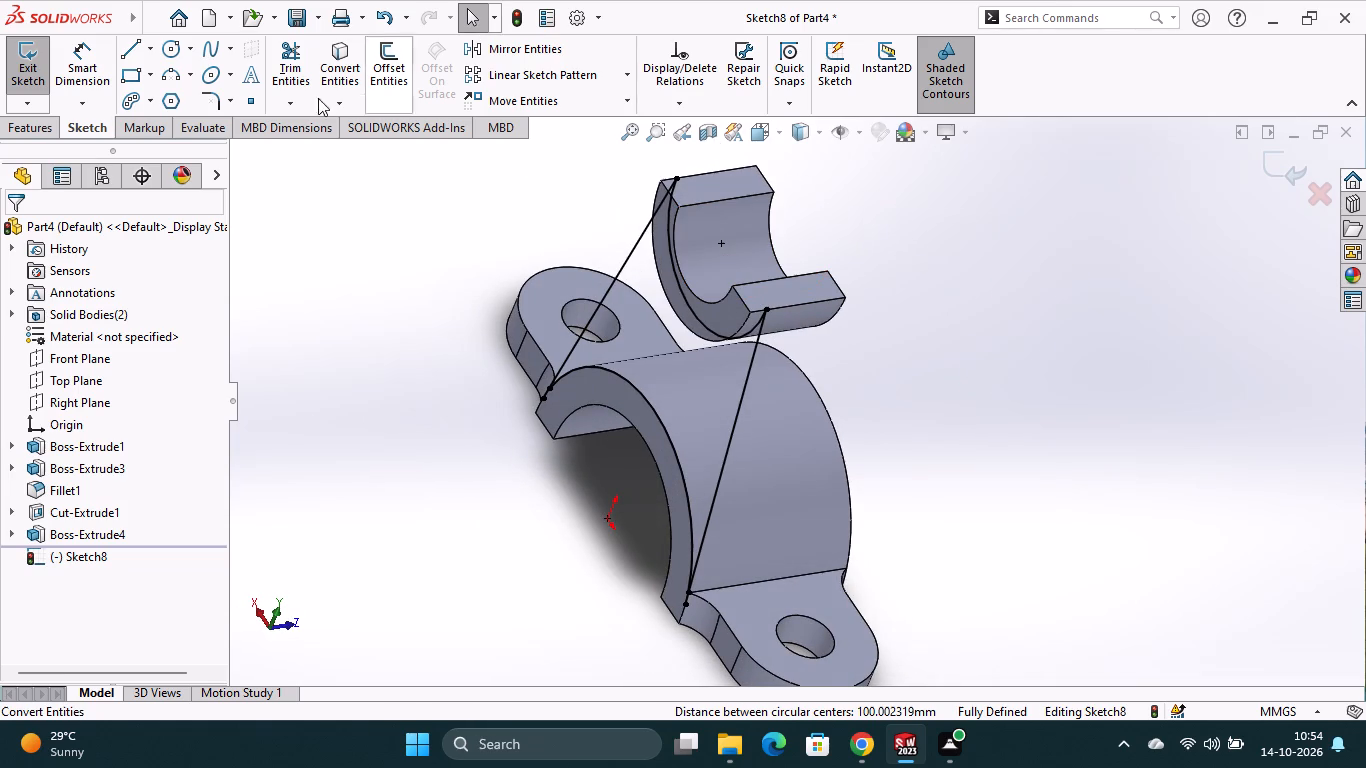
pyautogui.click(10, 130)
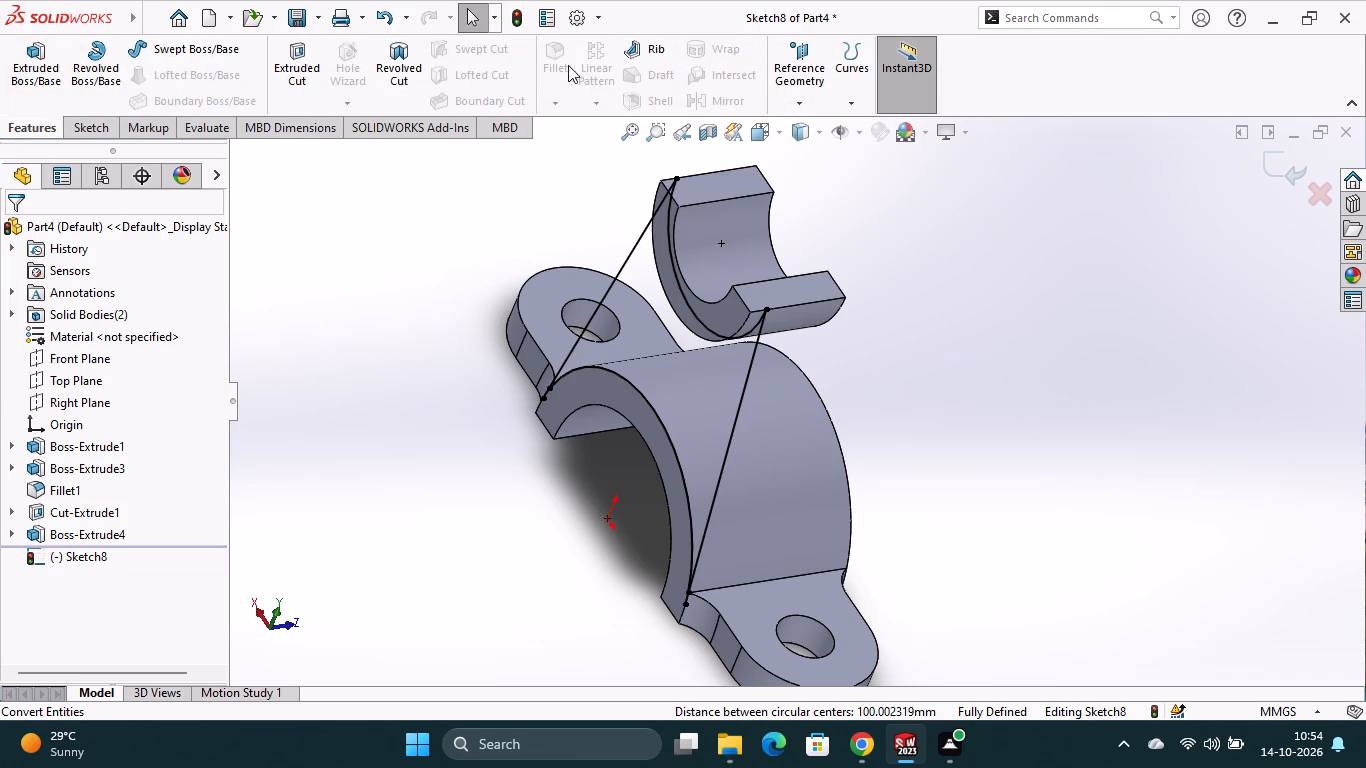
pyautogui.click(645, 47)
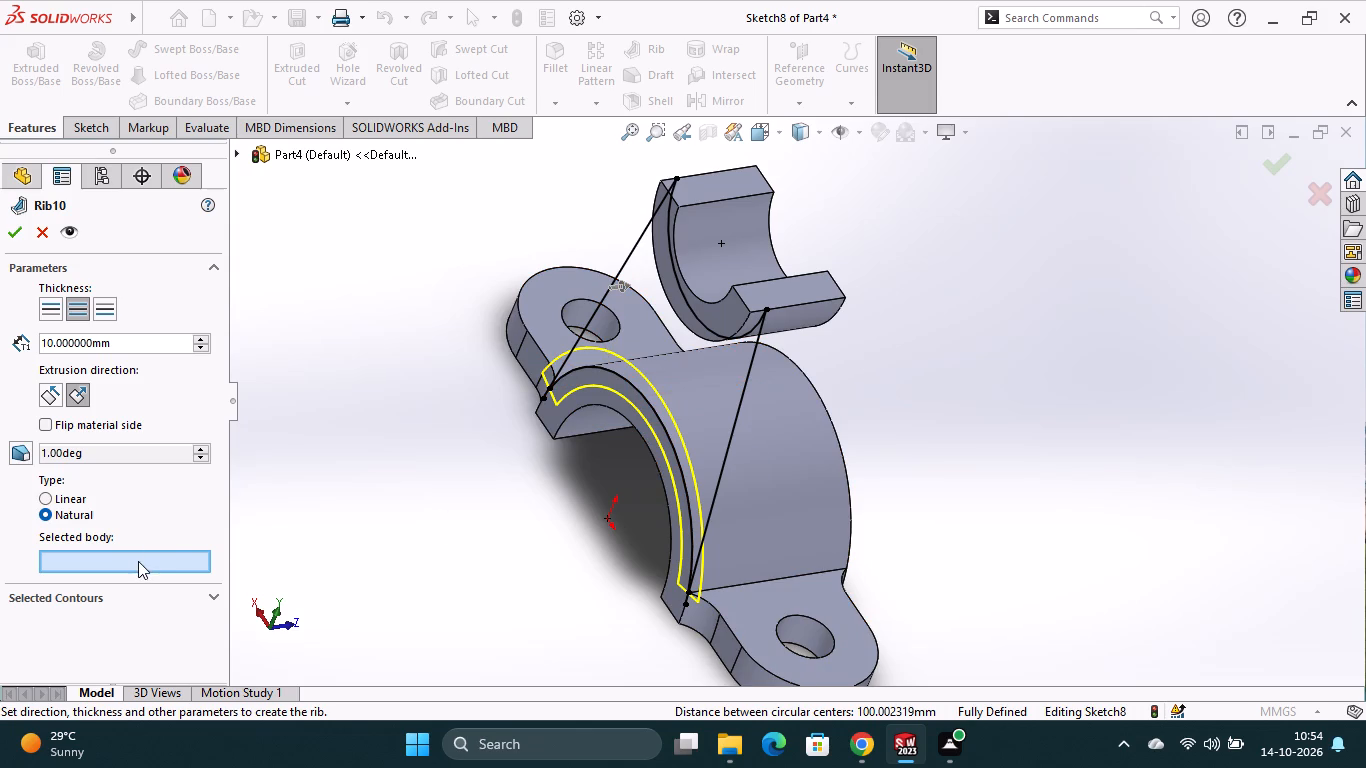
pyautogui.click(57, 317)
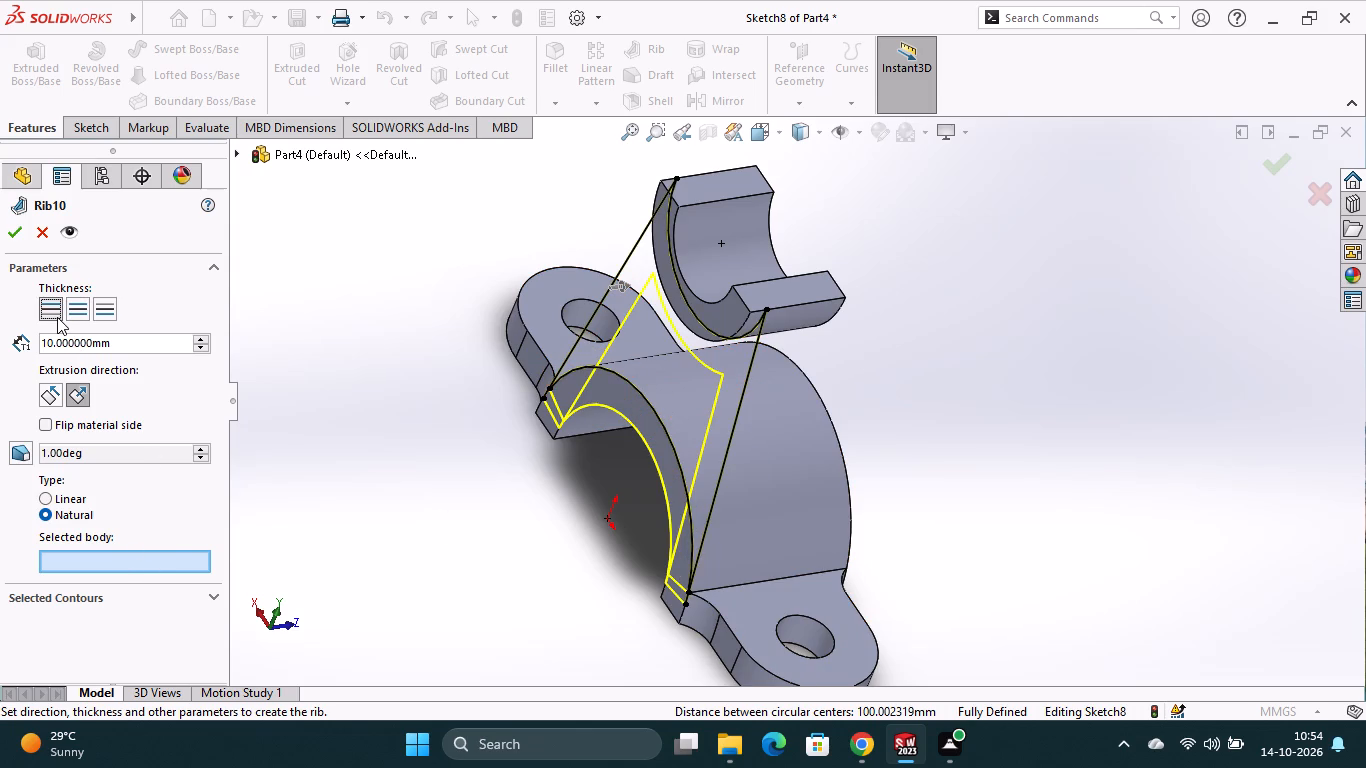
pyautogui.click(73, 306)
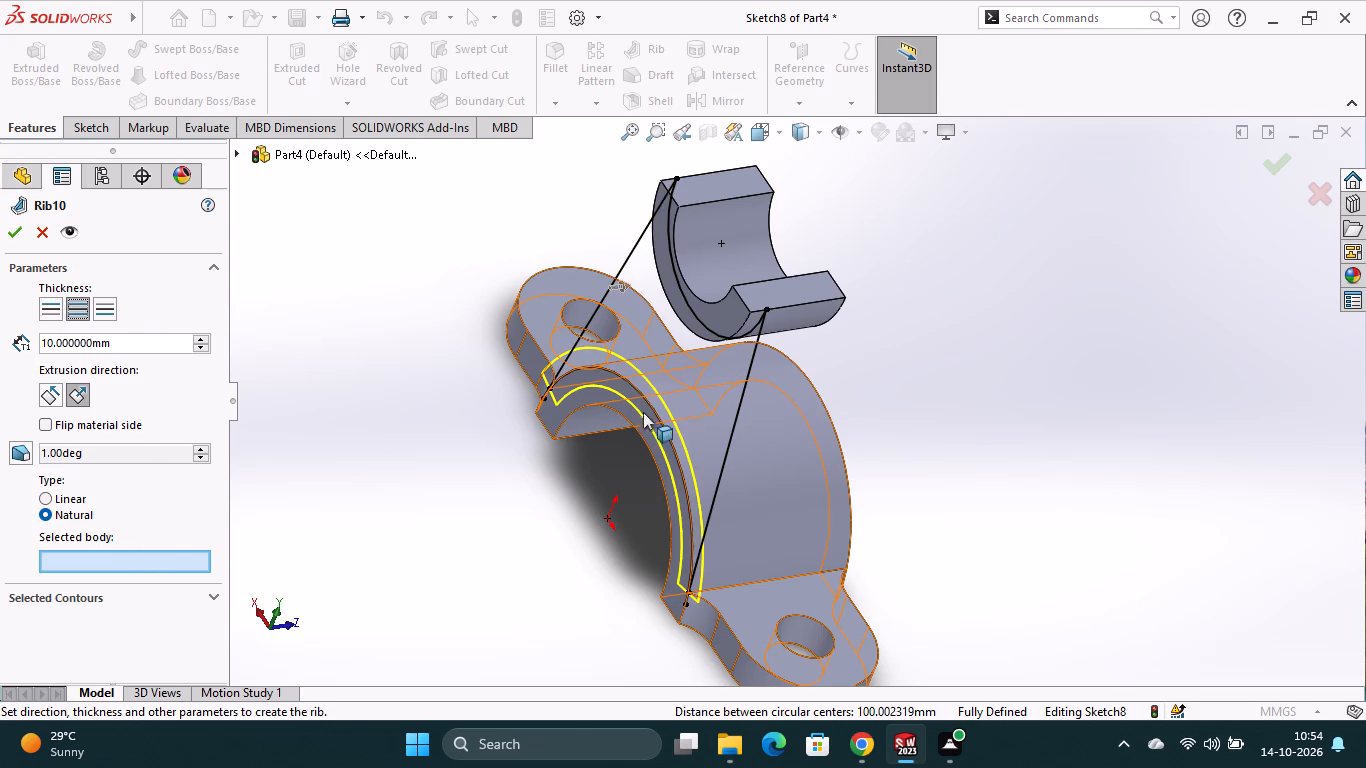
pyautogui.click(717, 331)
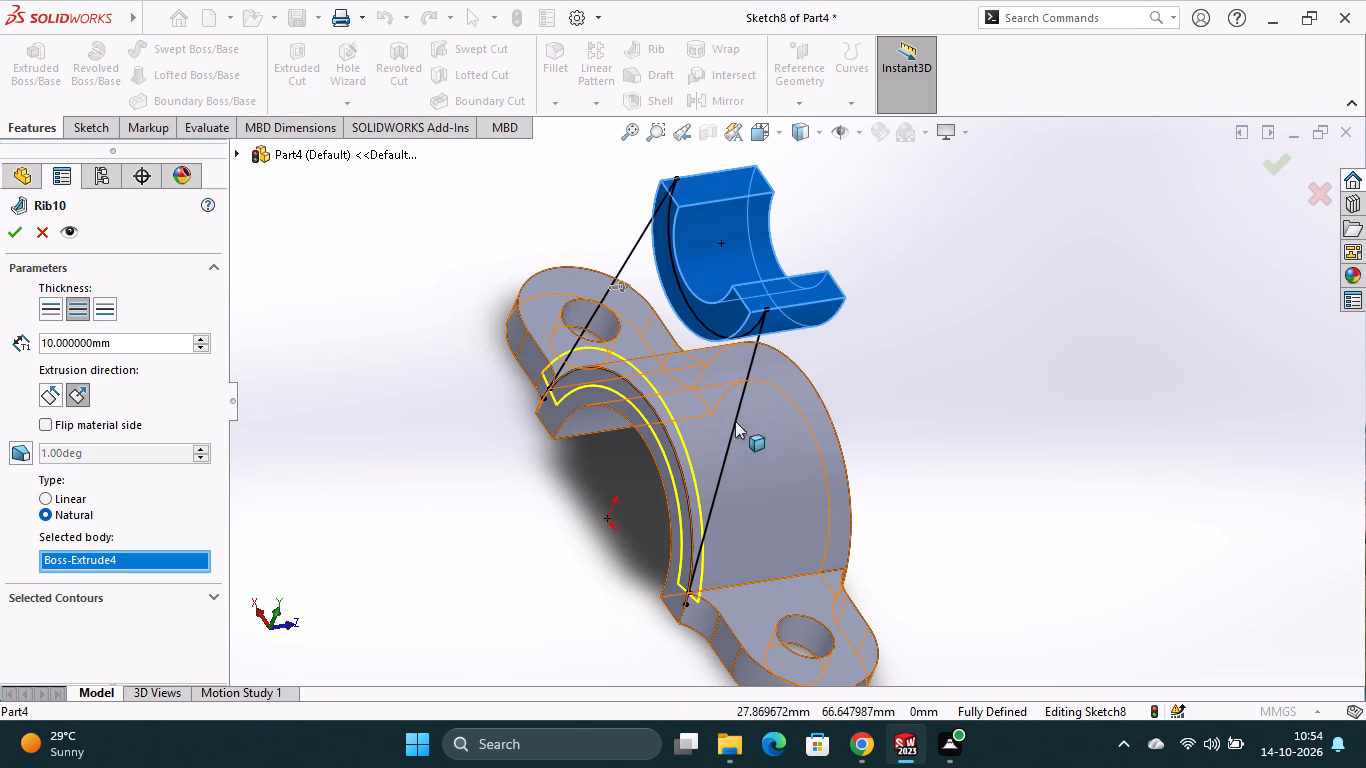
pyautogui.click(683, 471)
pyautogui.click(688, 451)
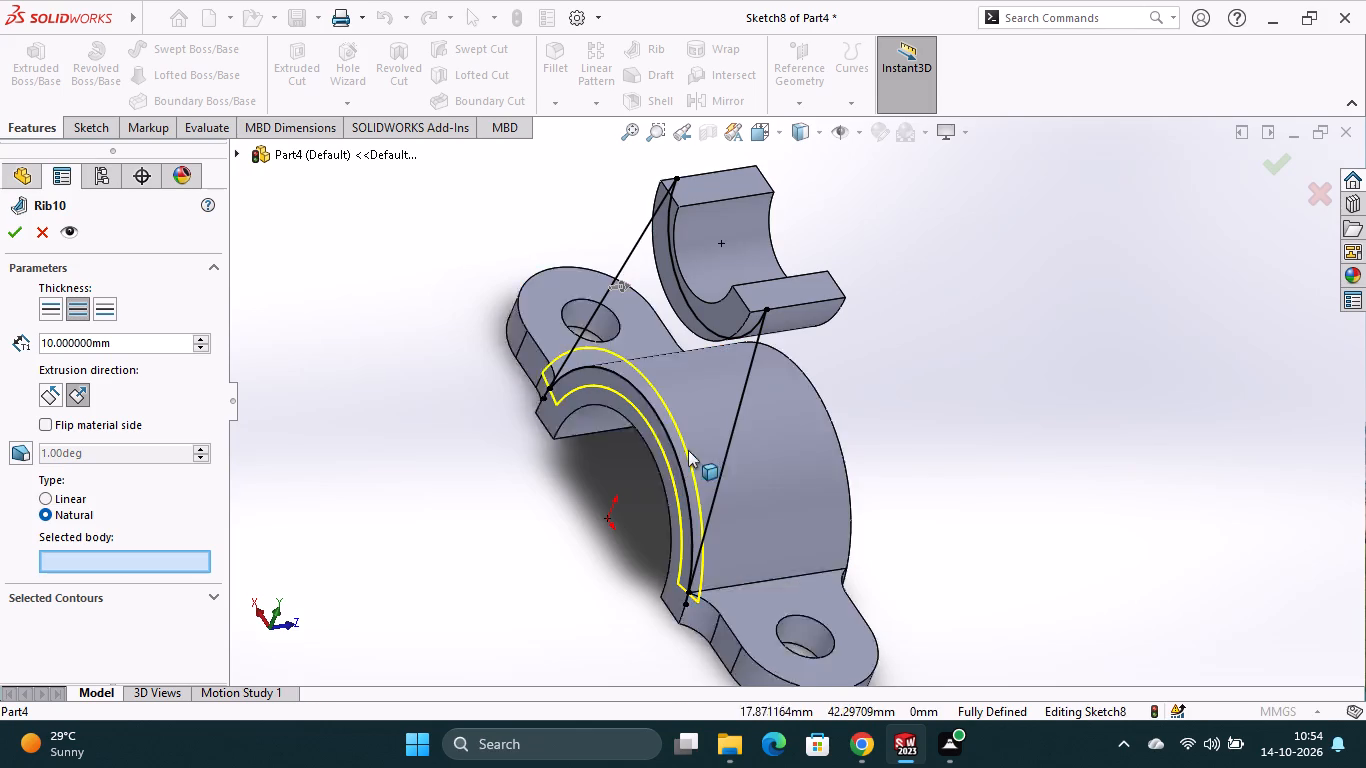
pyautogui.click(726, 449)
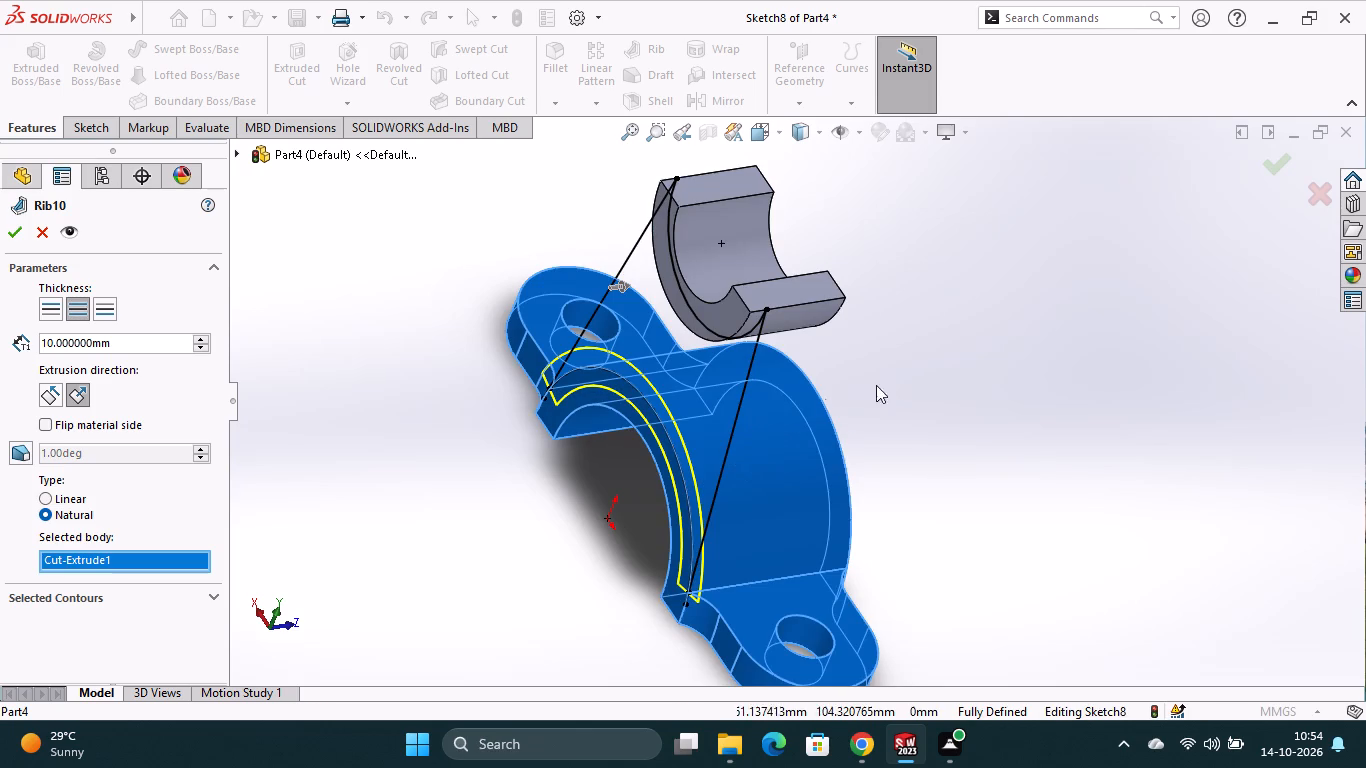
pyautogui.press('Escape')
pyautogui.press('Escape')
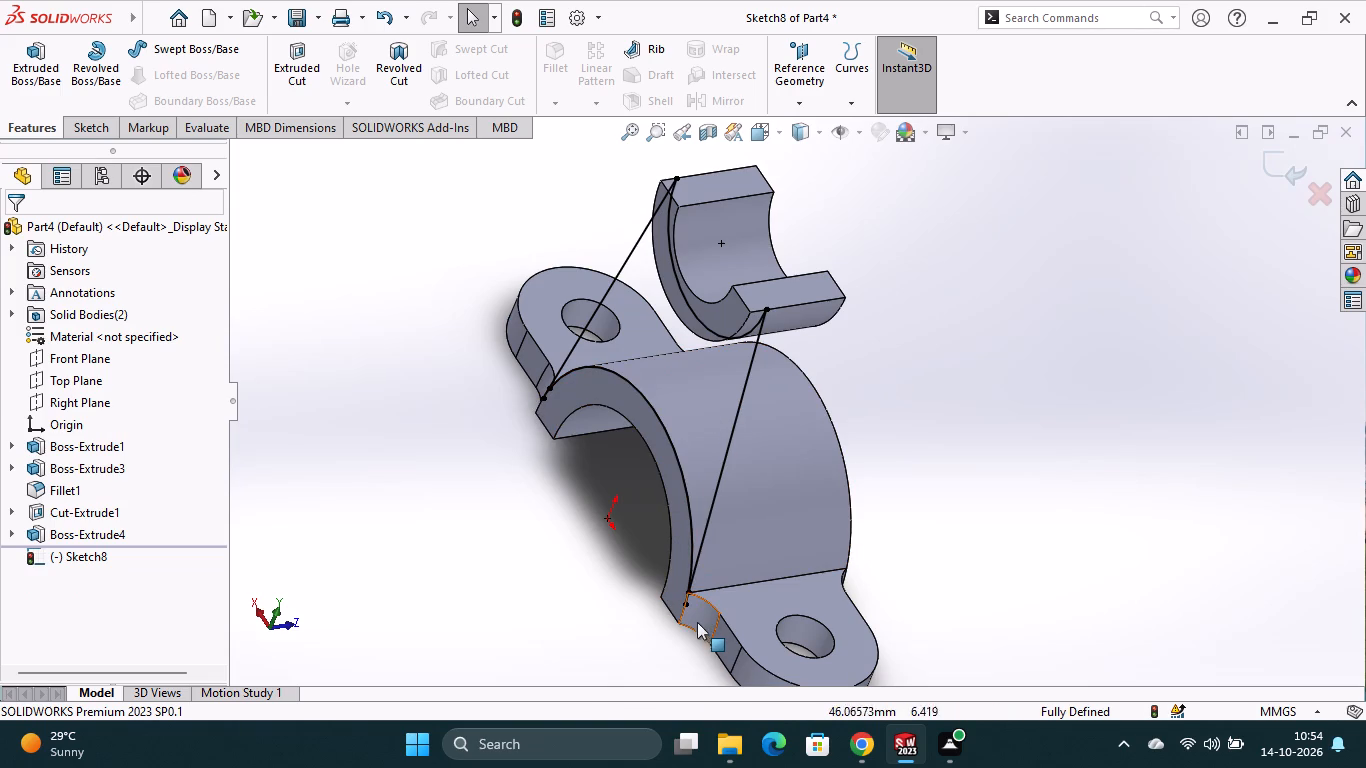
# Convert the boundary of the lower half ring's front face into the side-line sketch.
pyautogui.scroll(-5, 692, 614)
pyautogui.scroll(1, 728, 512)
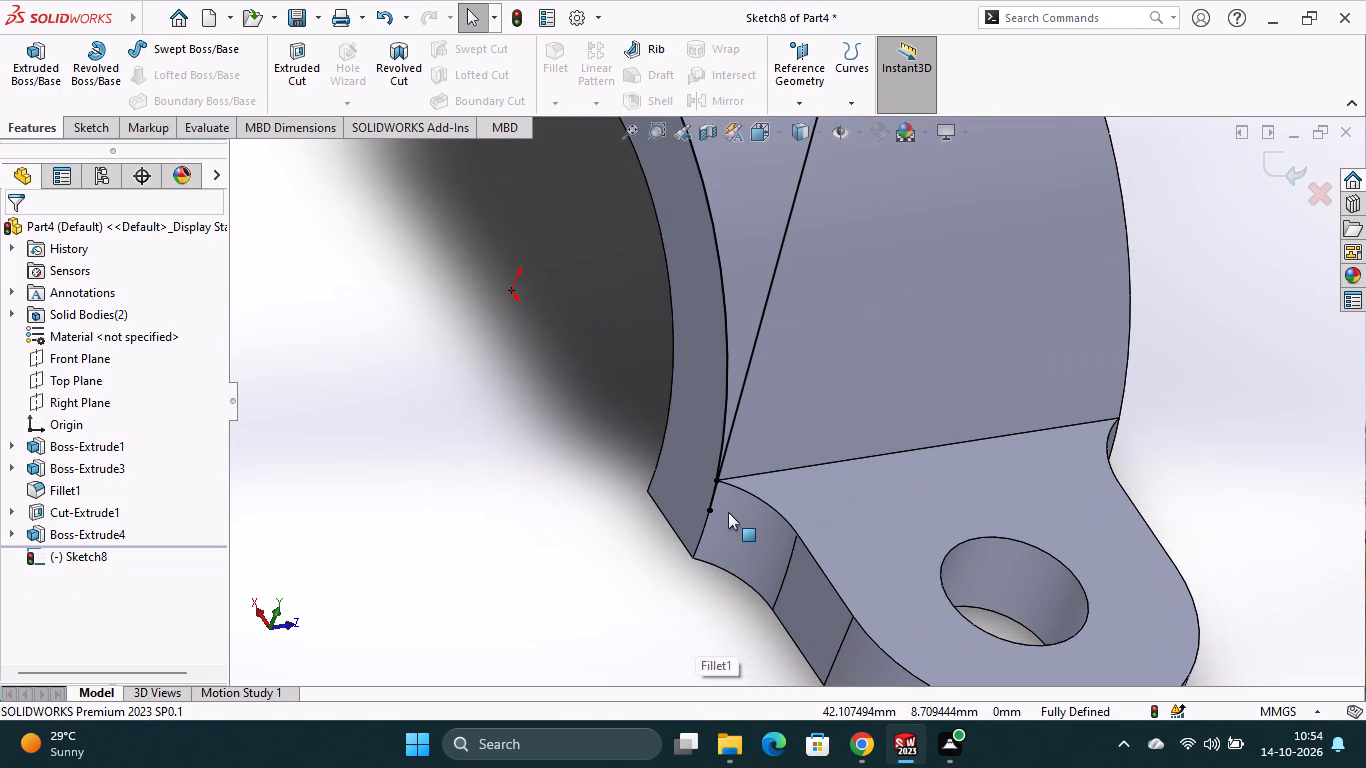
pyautogui.scroll(6, 728, 512)
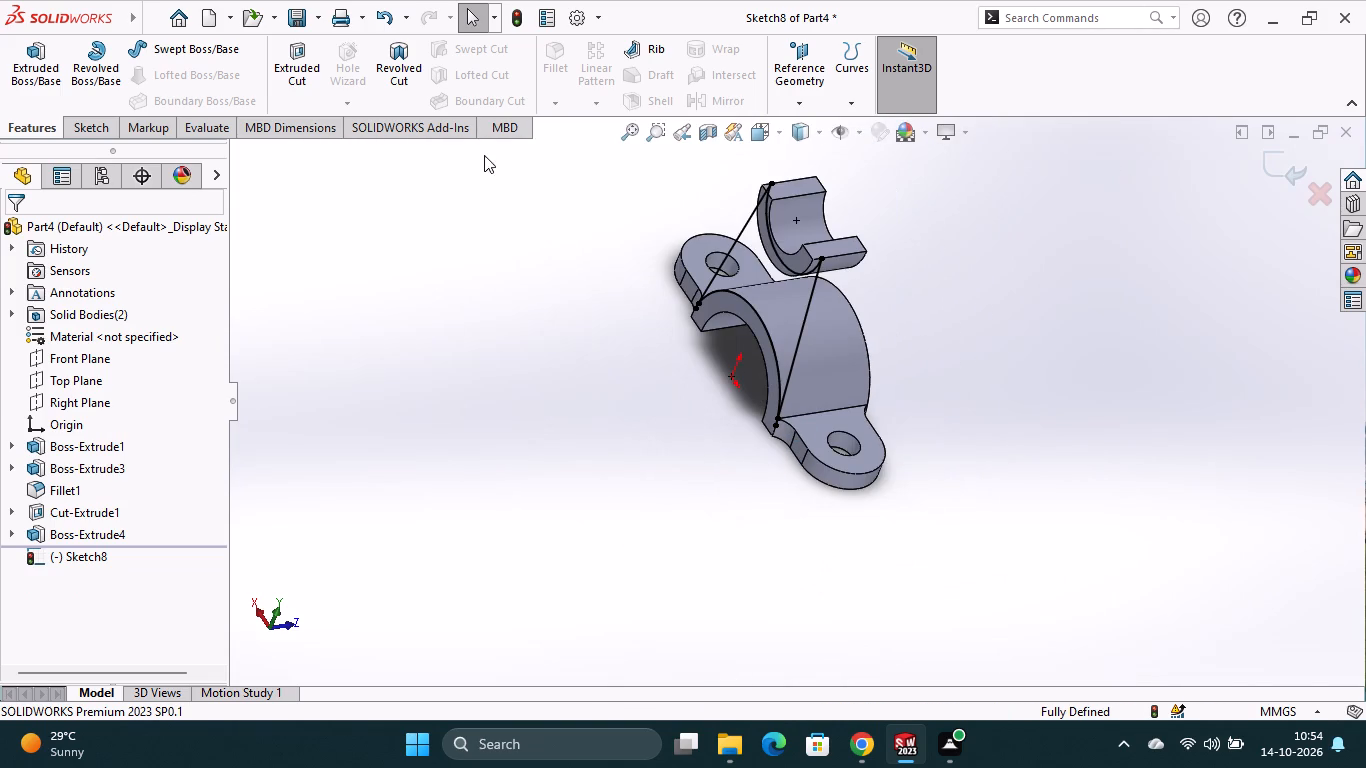
pyautogui.click(89, 131)
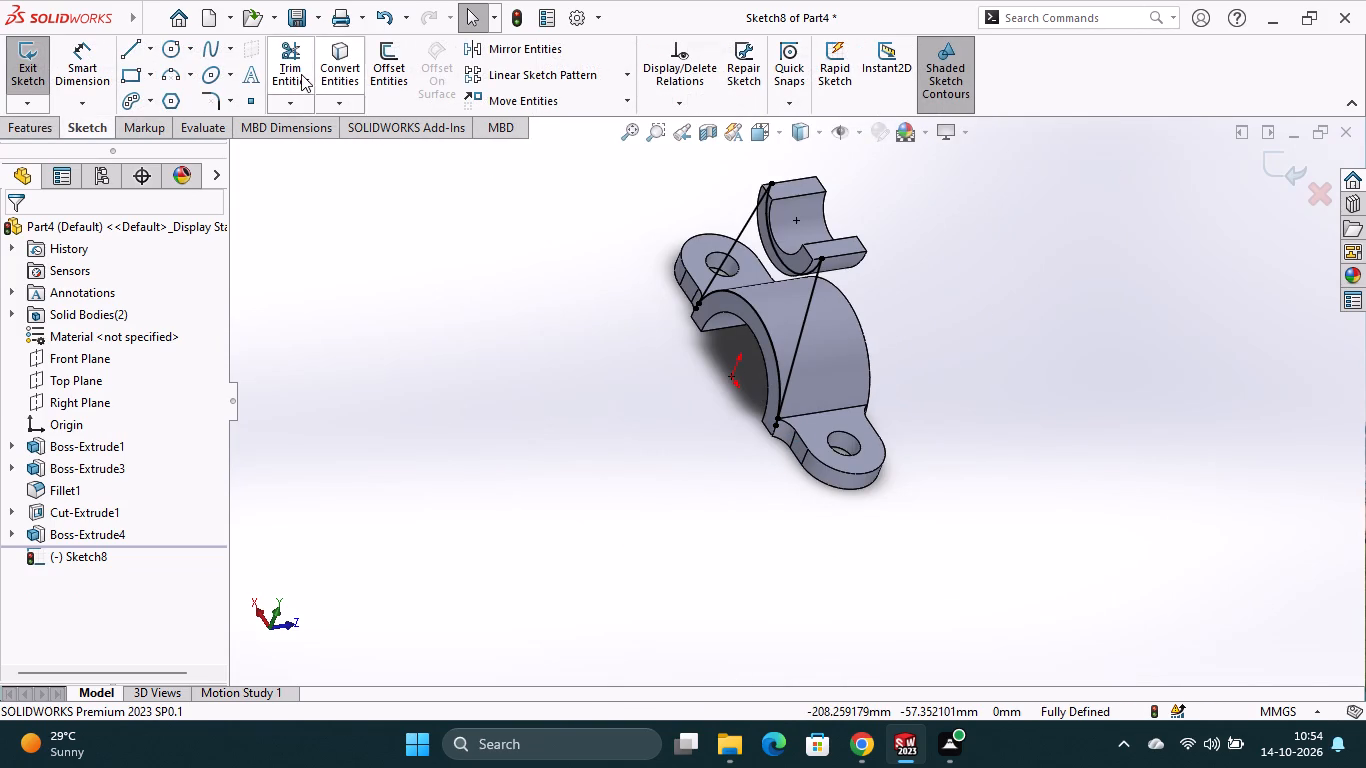
pyautogui.click(301, 74)
pyautogui.scroll(-7, 800, 400)
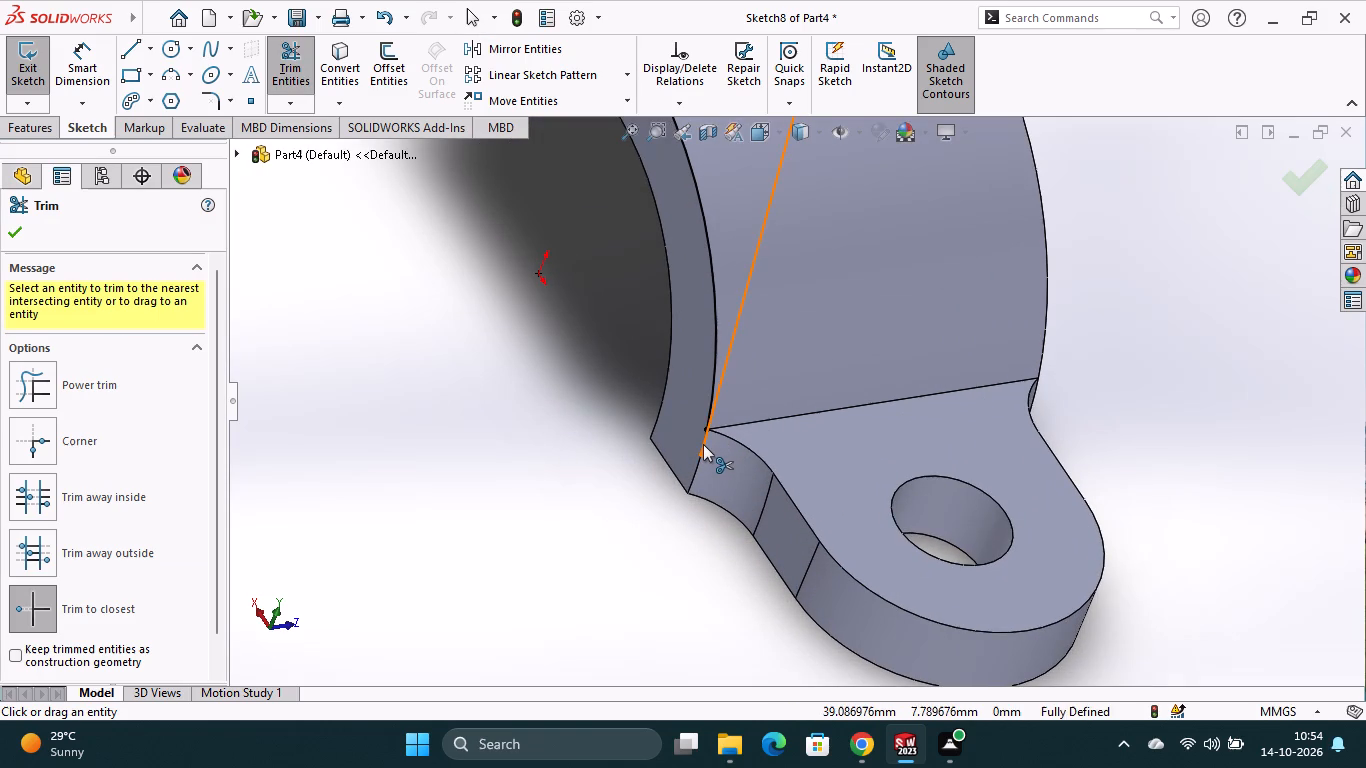
pyautogui.click(340, 79)
pyautogui.click(712, 389)
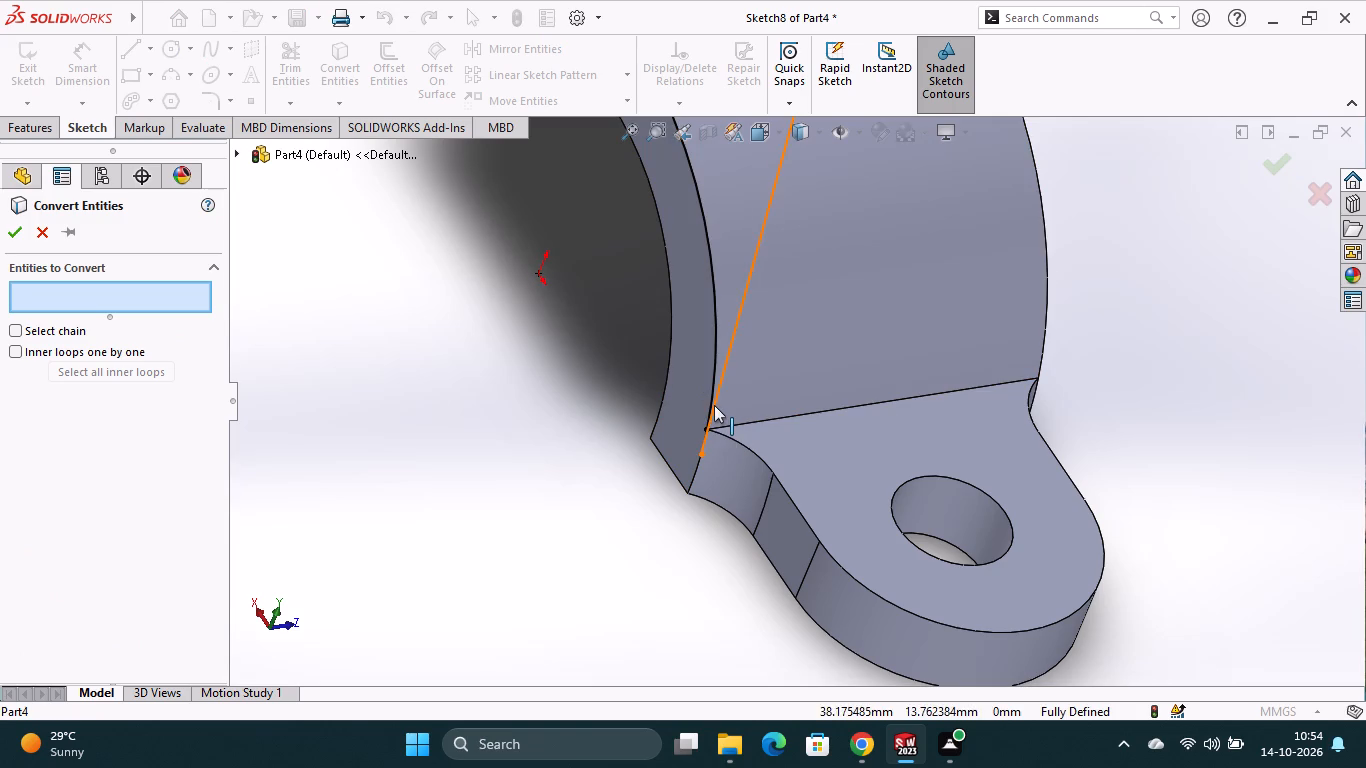
pyautogui.click(714, 405)
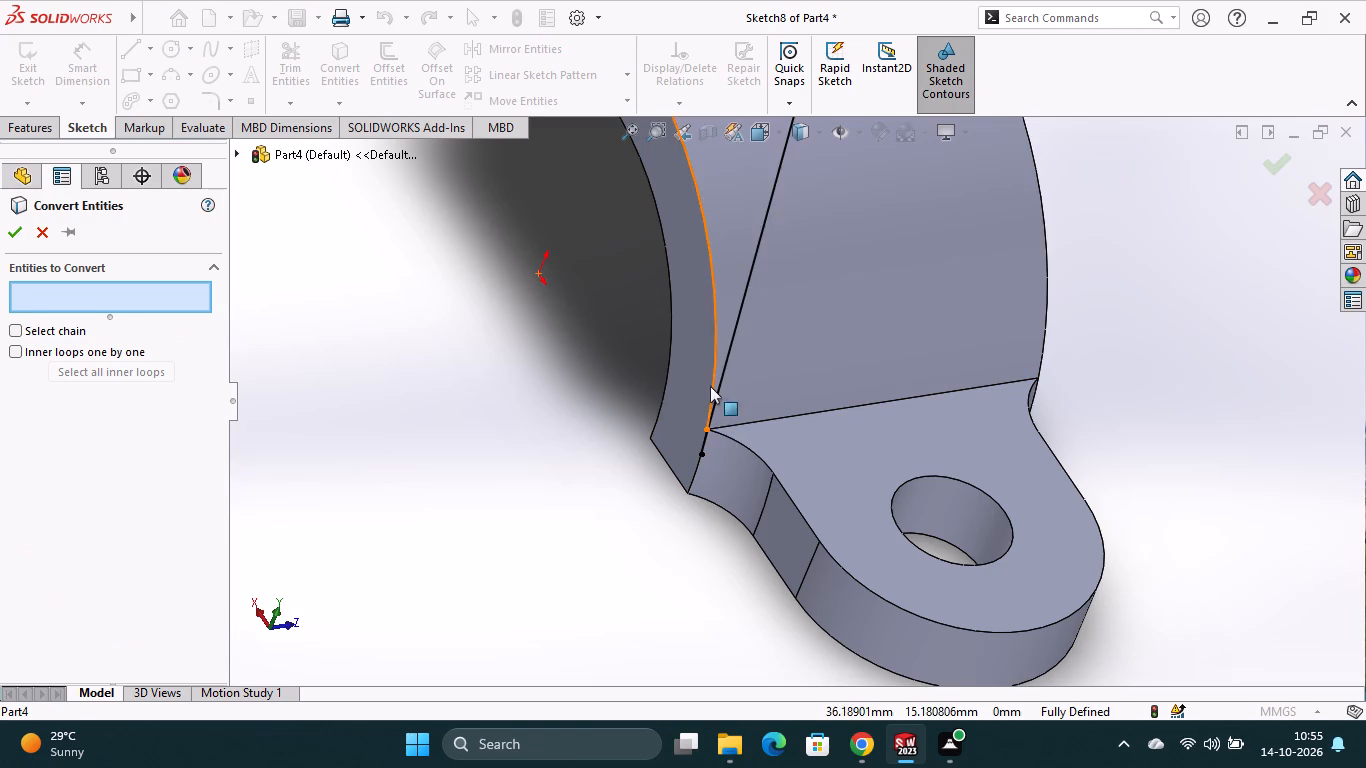
pyautogui.click(710, 386)
pyautogui.click(718, 384)
pyautogui.click(721, 382)
pyautogui.scroll(2, 727, 375)
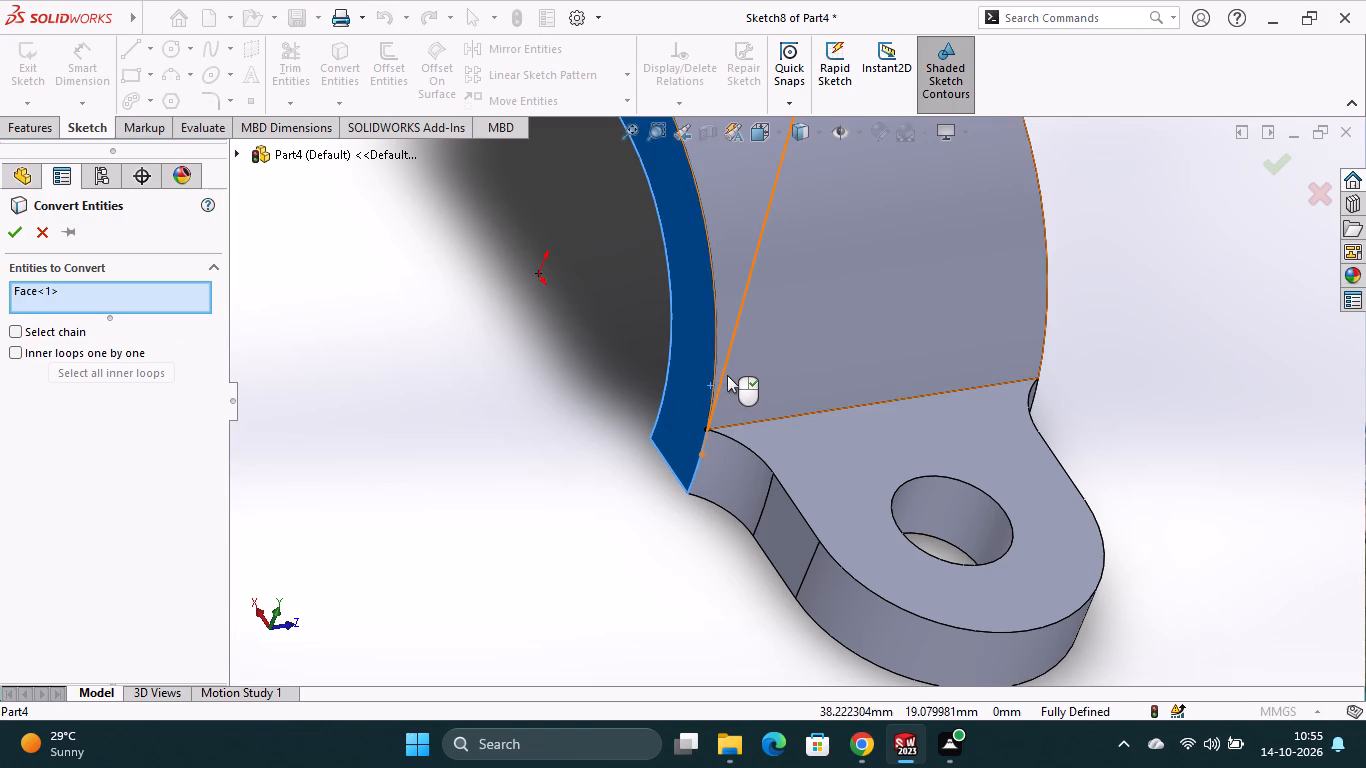
pyautogui.scroll(4, 727, 375)
pyautogui.scroll(-7, 693, 285)
pyautogui.scroll(-3, 784, 407)
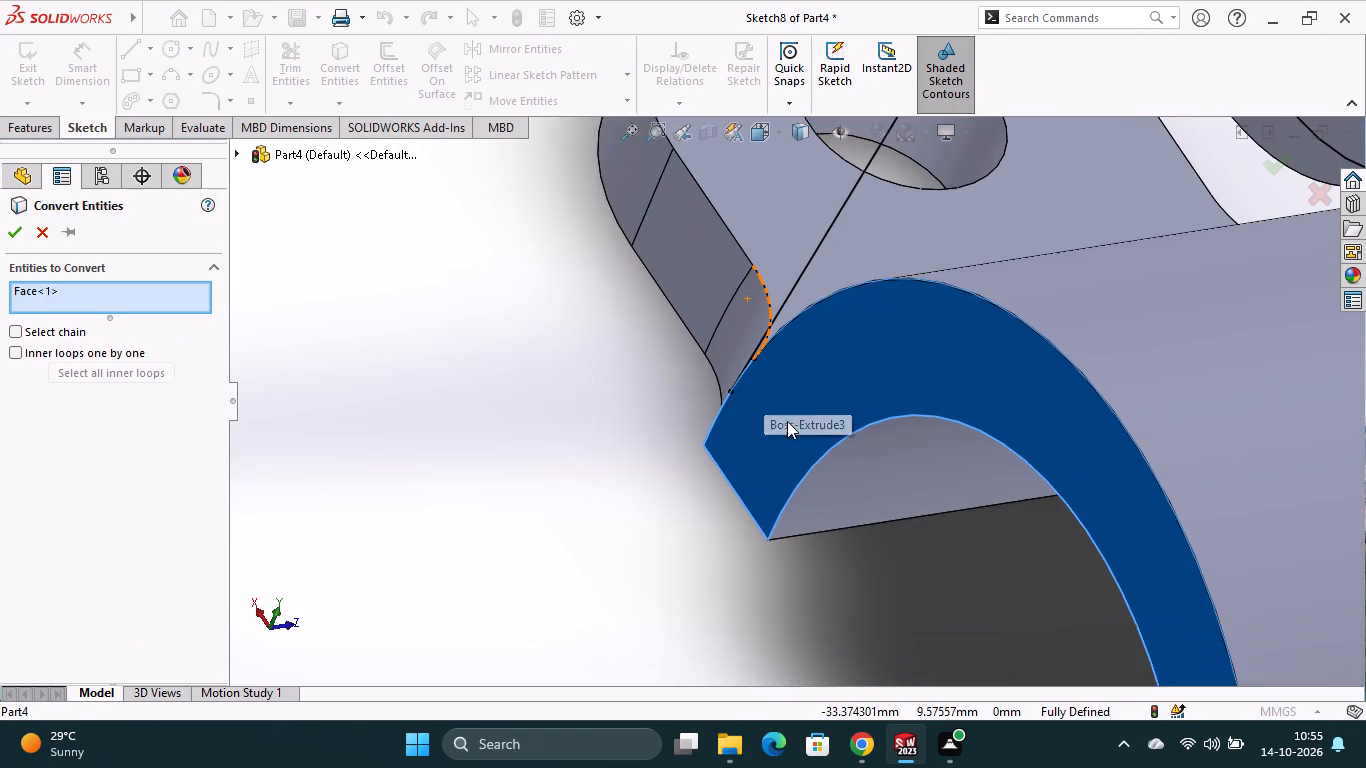
pyautogui.click(781, 311)
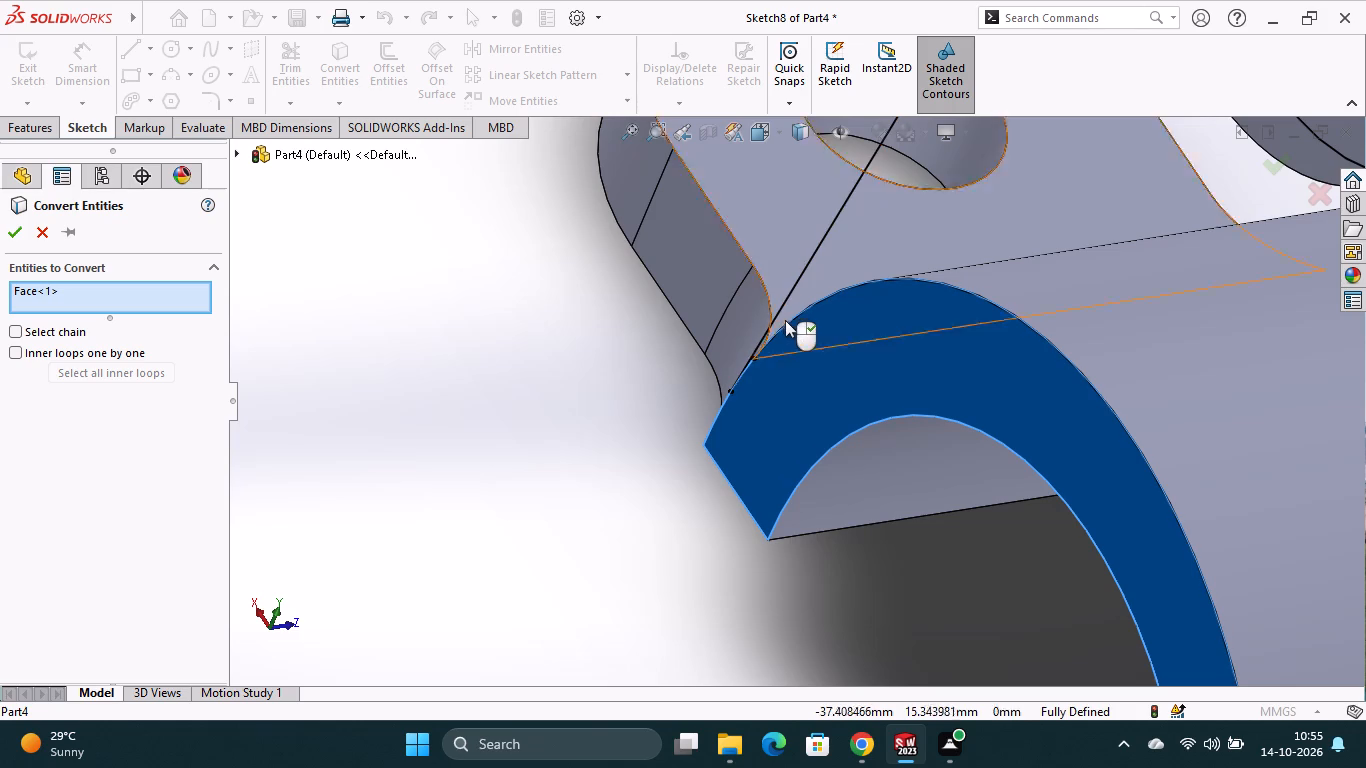
pyautogui.click(791, 323)
pyautogui.click(780, 311)
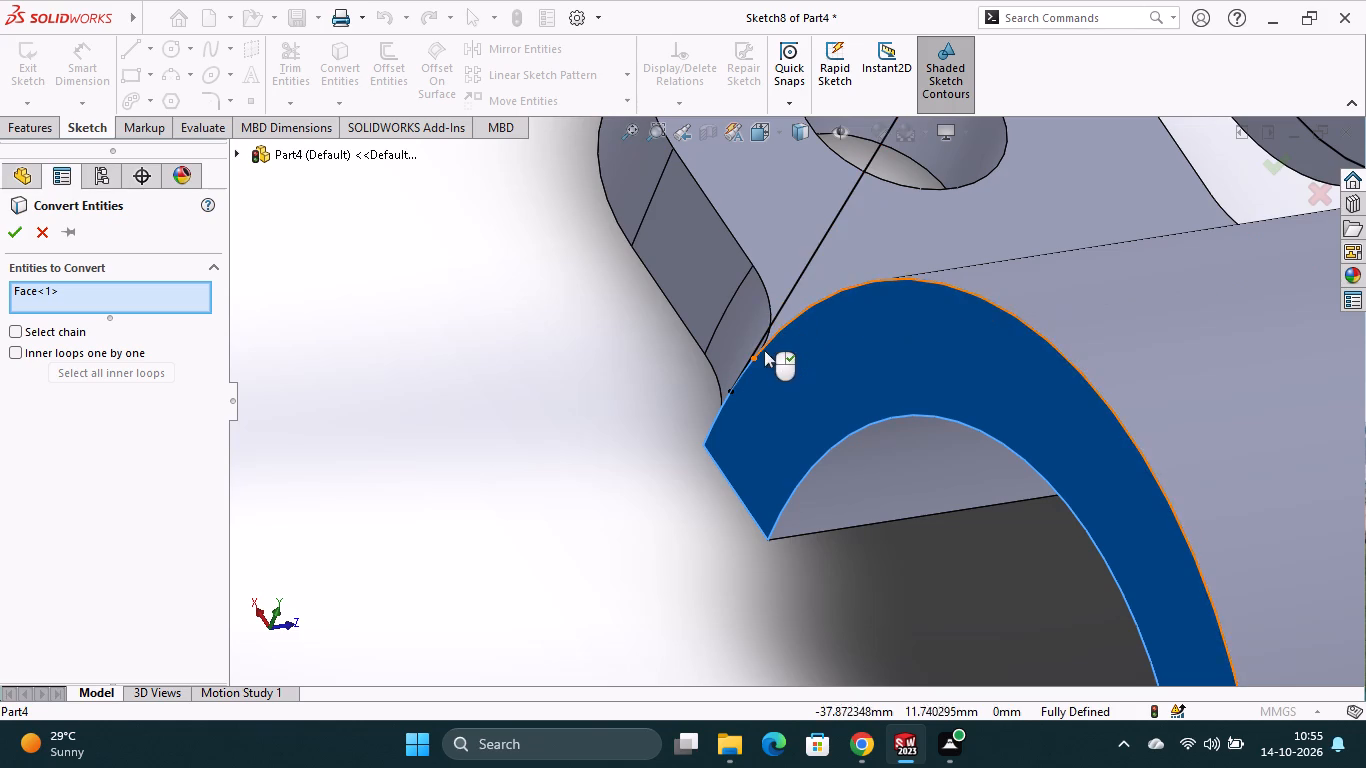
pyautogui.scroll(-10, 762, 357)
pyautogui.scroll(4, 758, 372)
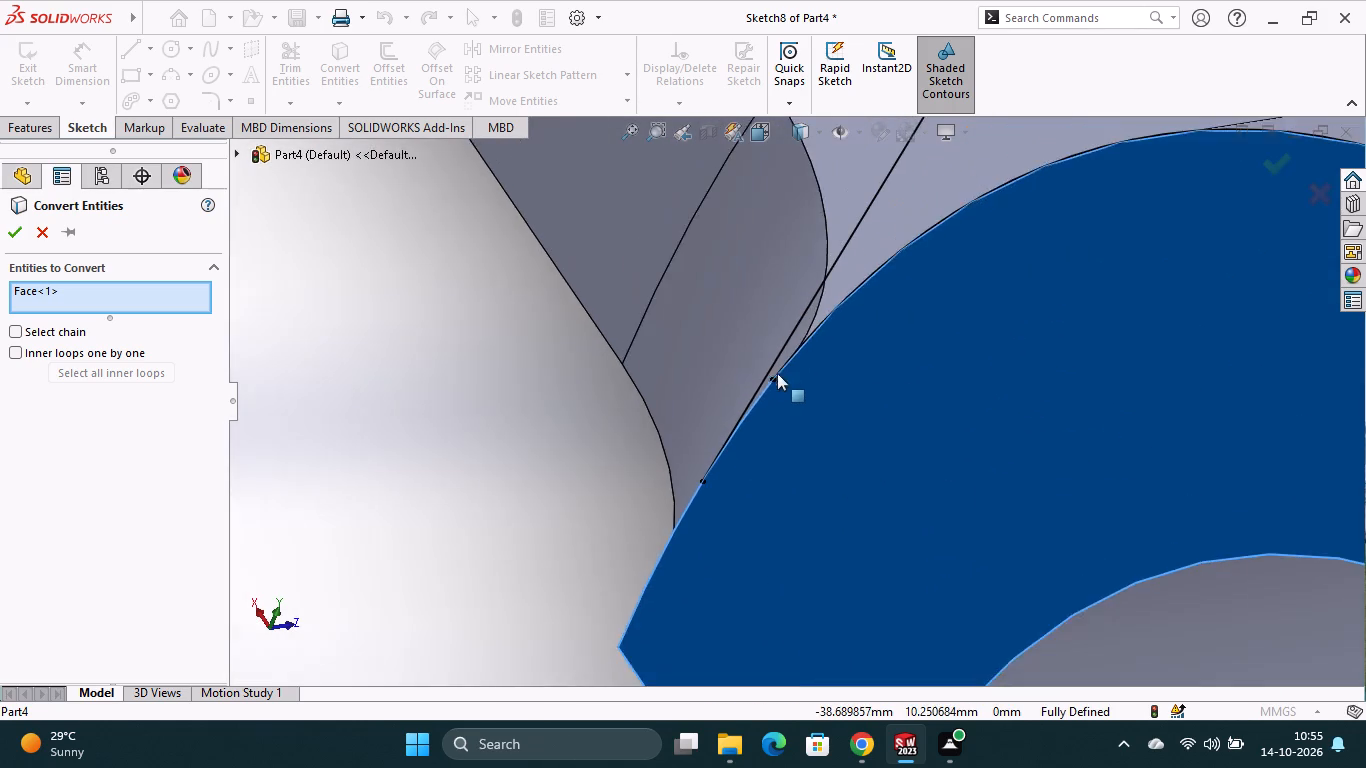
pyautogui.scroll(8, 777, 373)
pyautogui.scroll(4, 1032, 336)
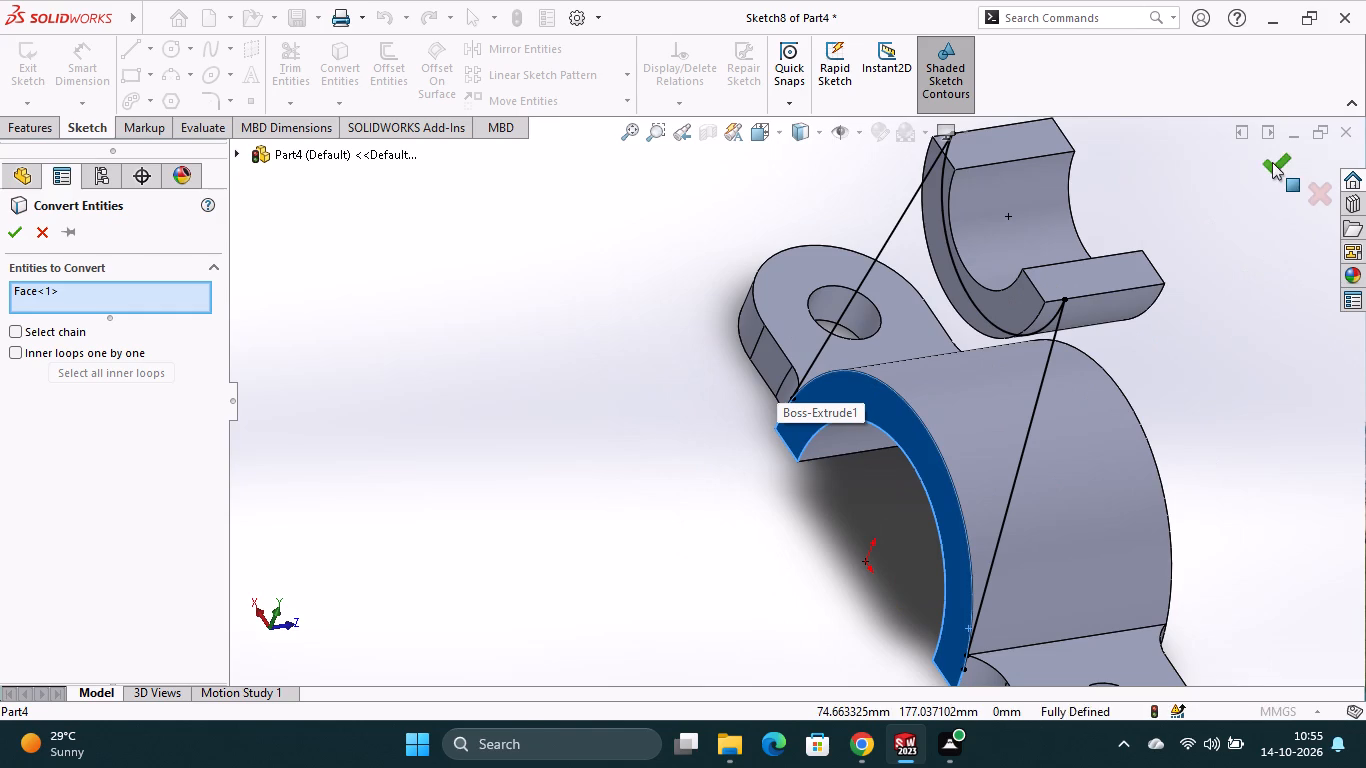
pyautogui.click(1272, 162)
# Exit the sketch containing the tangent side lines and converted ring edges.
pyautogui.scroll(-4, 1017, 644)
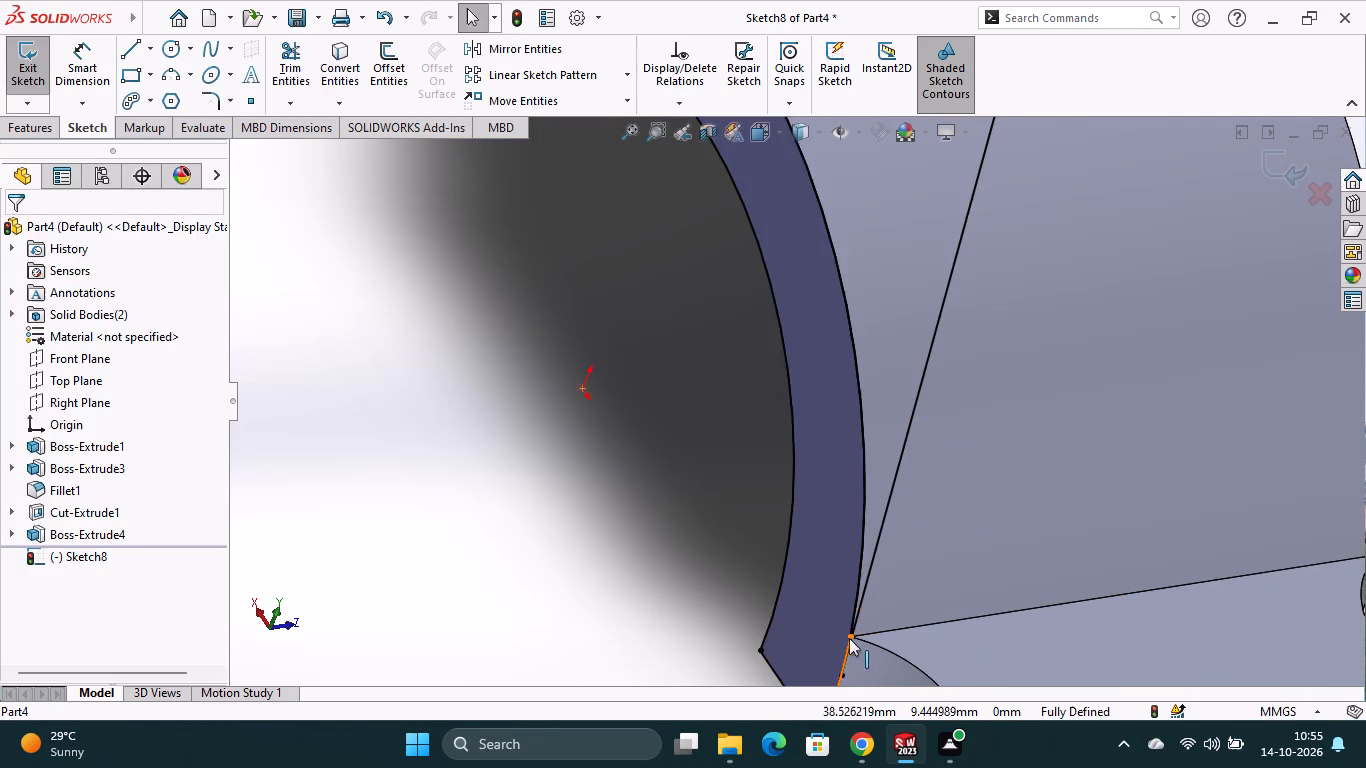
pyautogui.scroll(-5, 850, 637)
pyautogui.scroll(7, 846, 580)
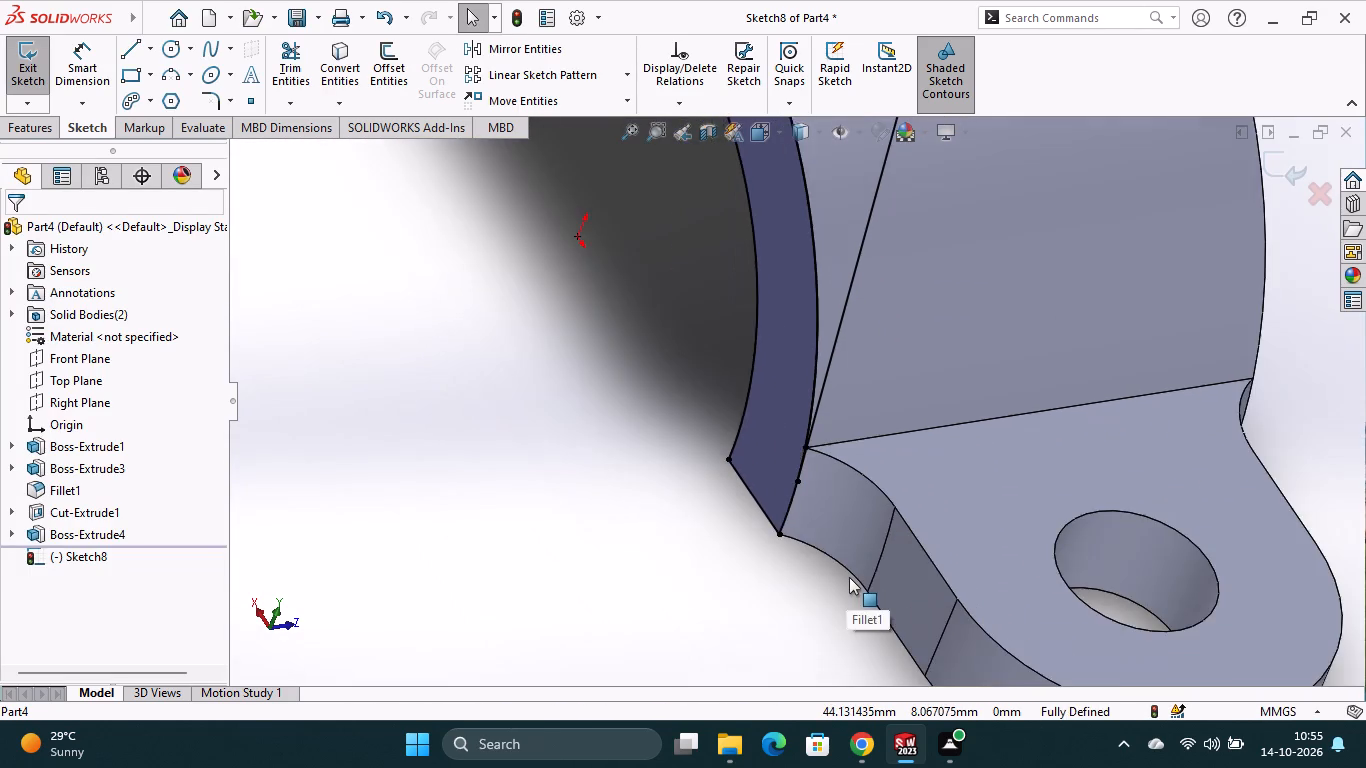
pyautogui.scroll(4, 851, 575)
pyautogui.scroll(6, 845, 418)
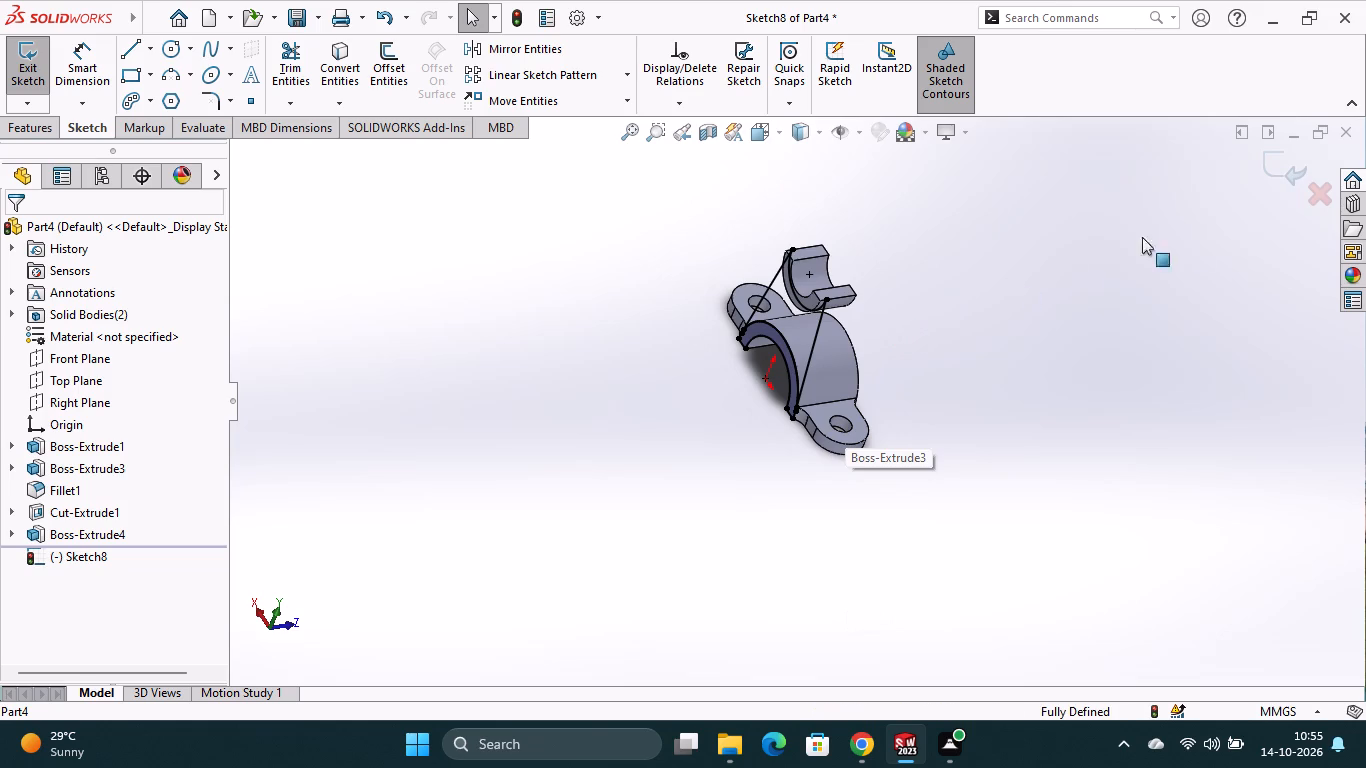
pyautogui.click(1285, 176)
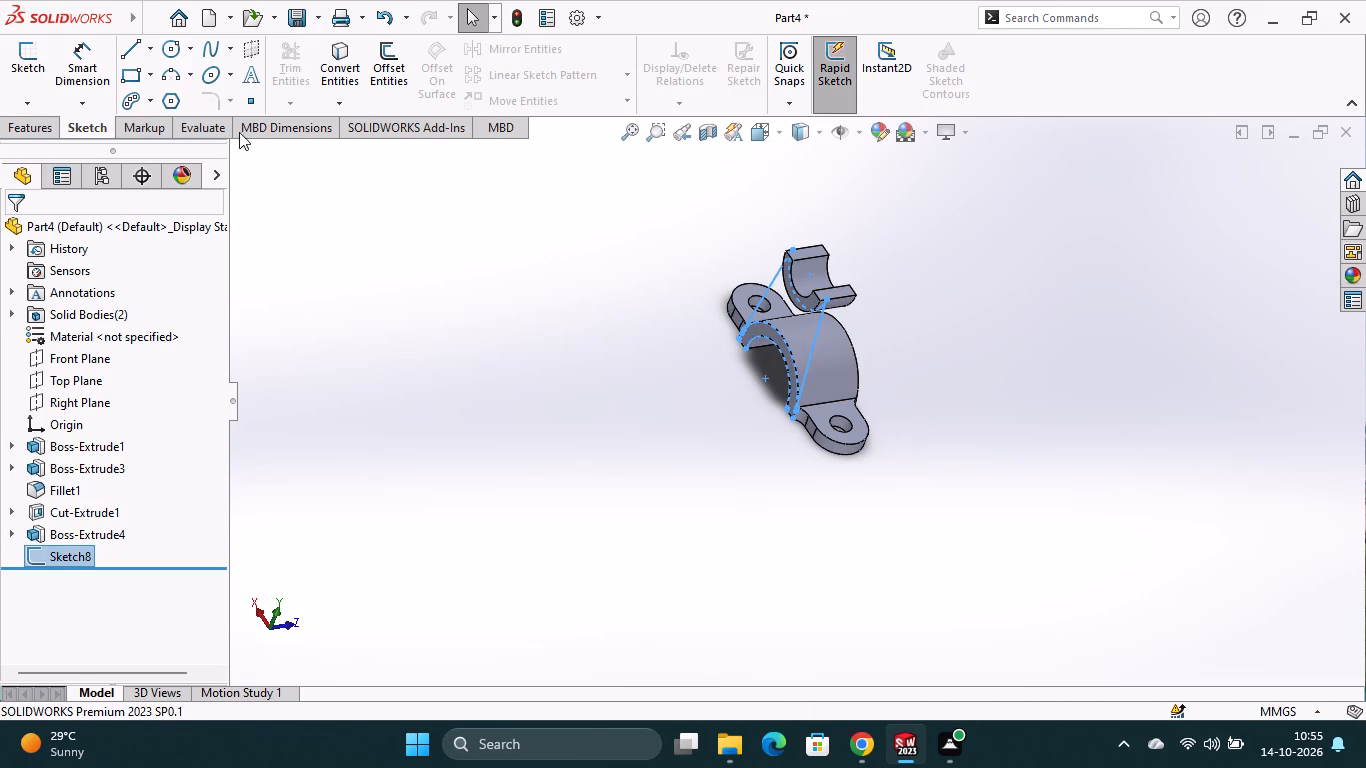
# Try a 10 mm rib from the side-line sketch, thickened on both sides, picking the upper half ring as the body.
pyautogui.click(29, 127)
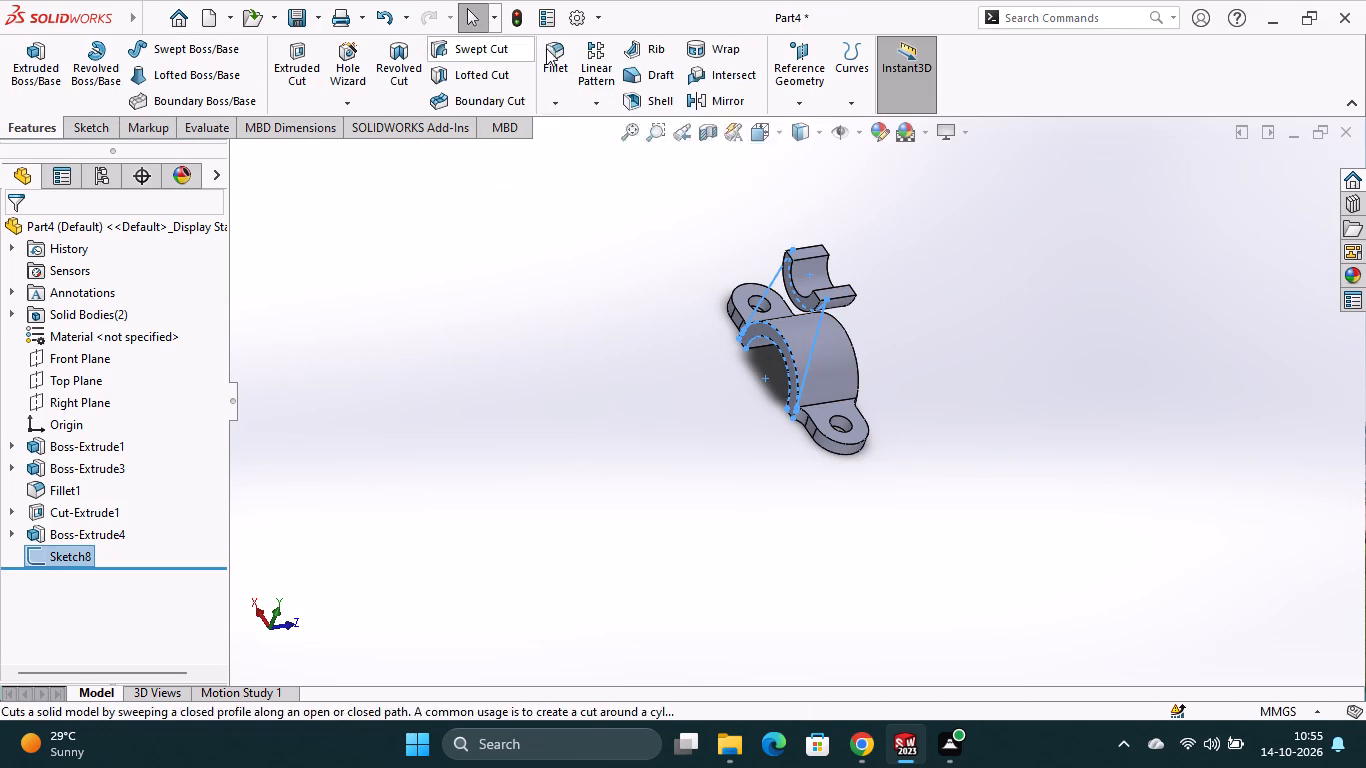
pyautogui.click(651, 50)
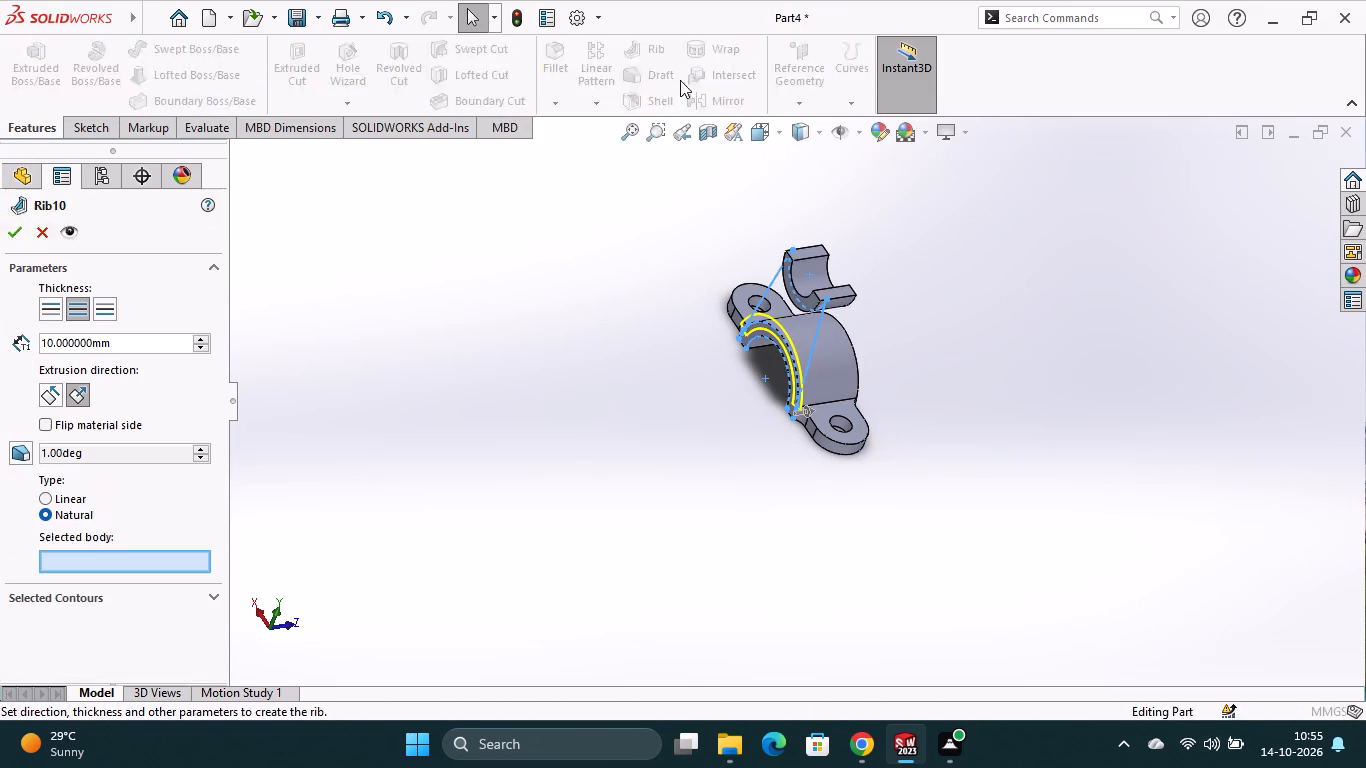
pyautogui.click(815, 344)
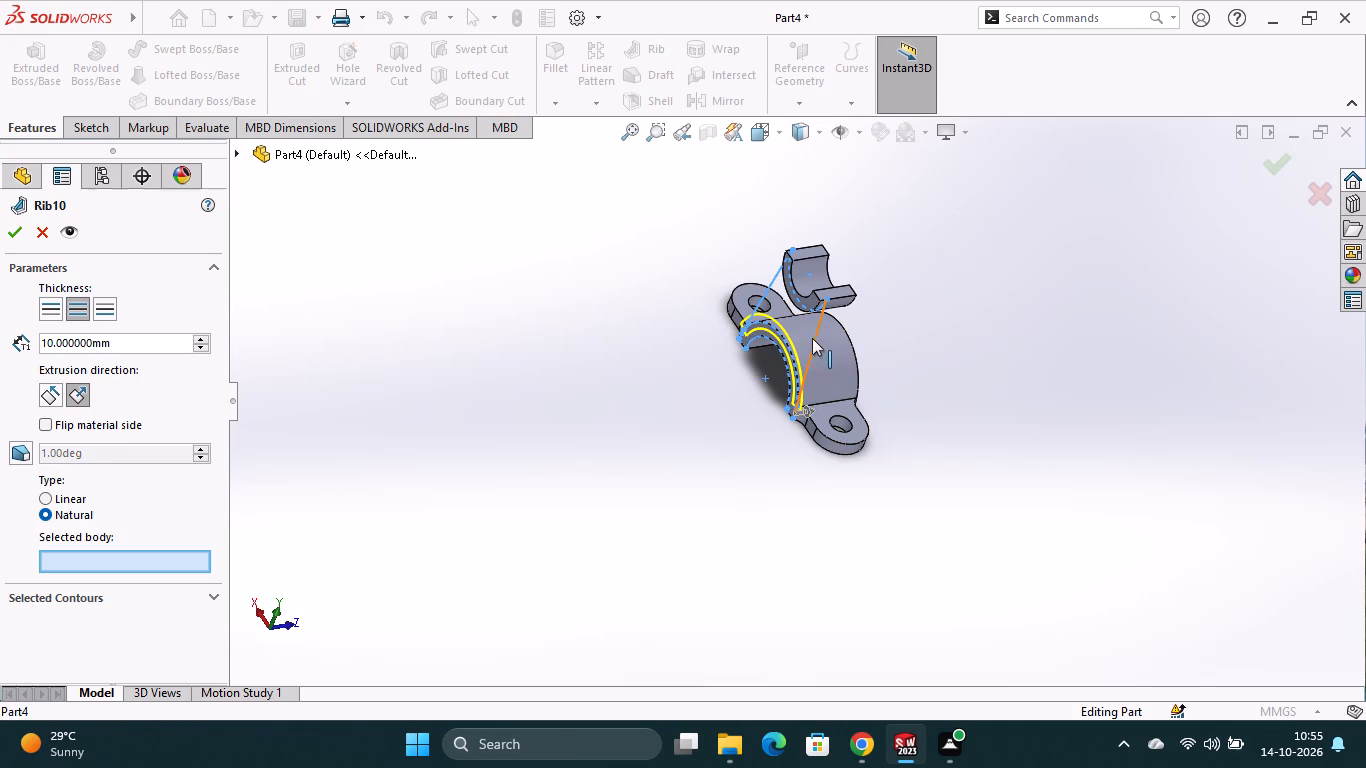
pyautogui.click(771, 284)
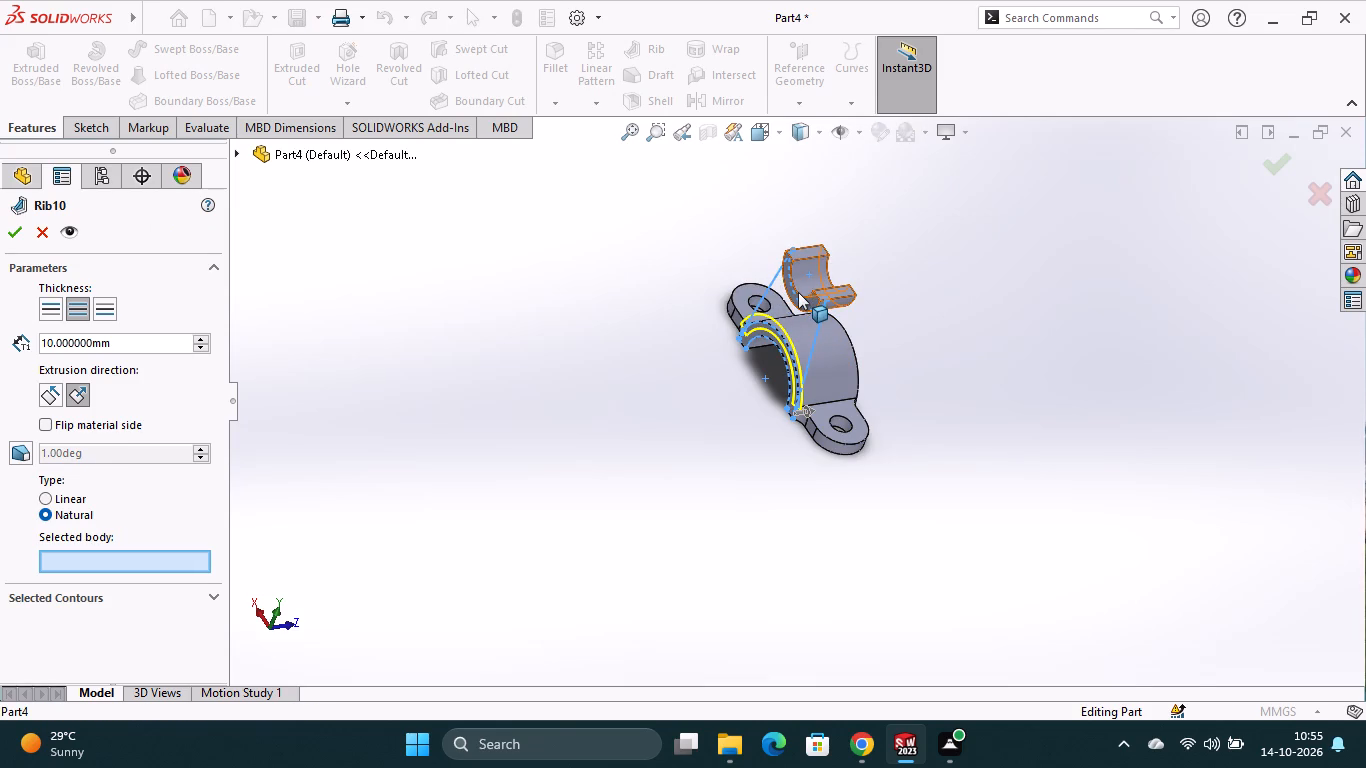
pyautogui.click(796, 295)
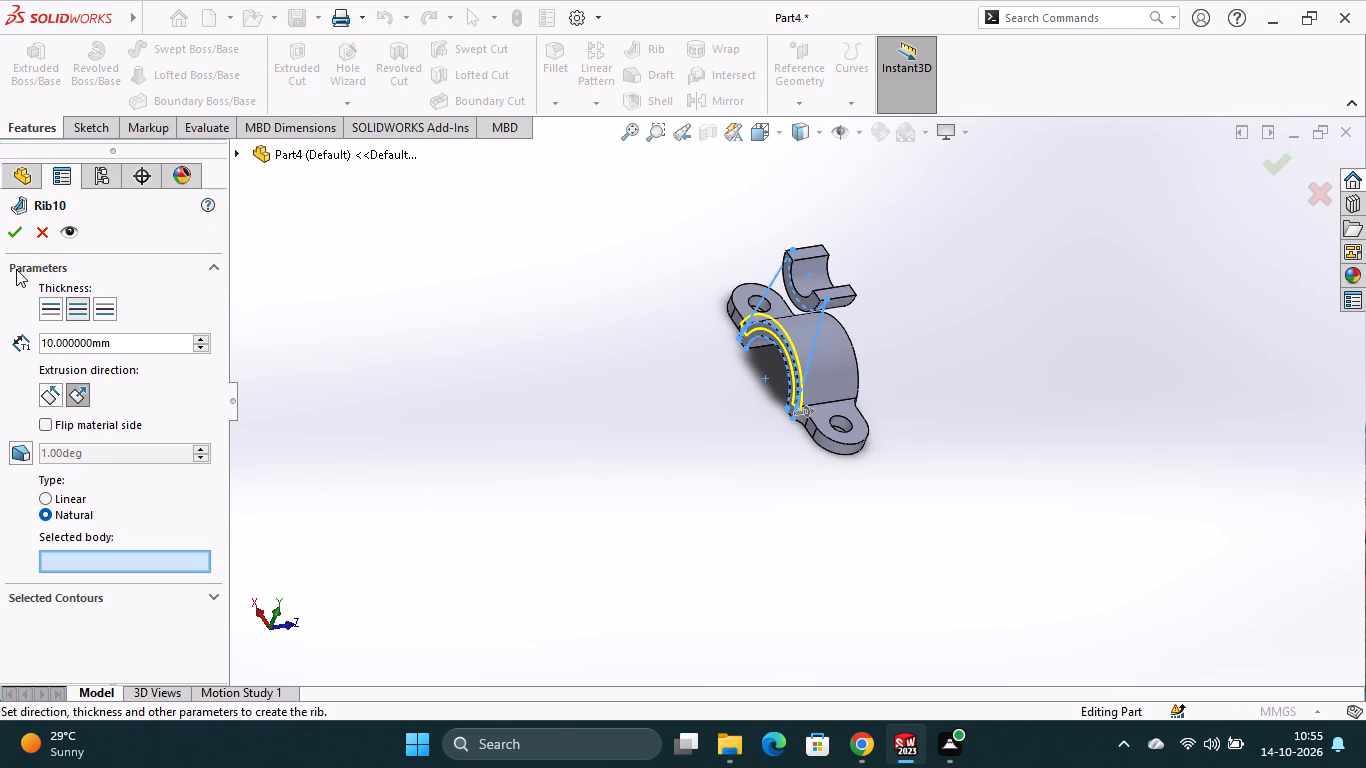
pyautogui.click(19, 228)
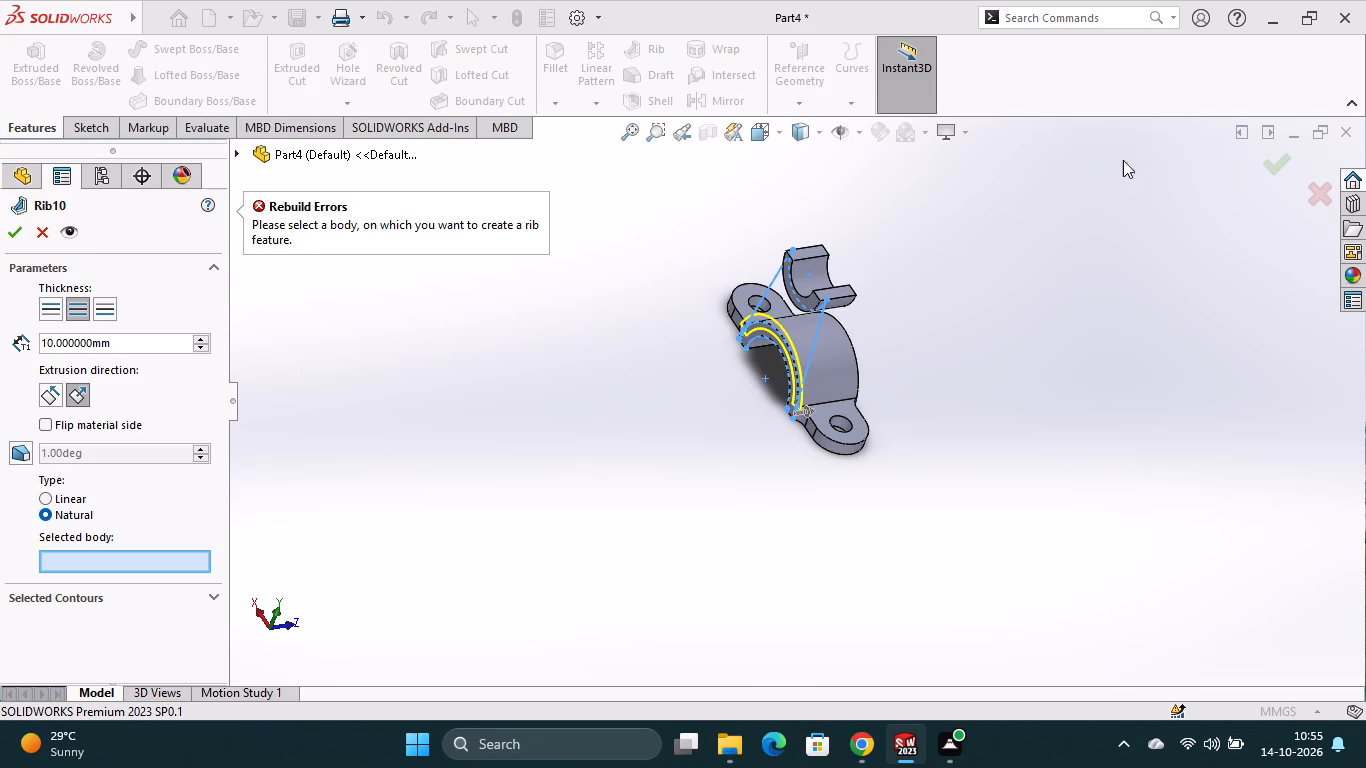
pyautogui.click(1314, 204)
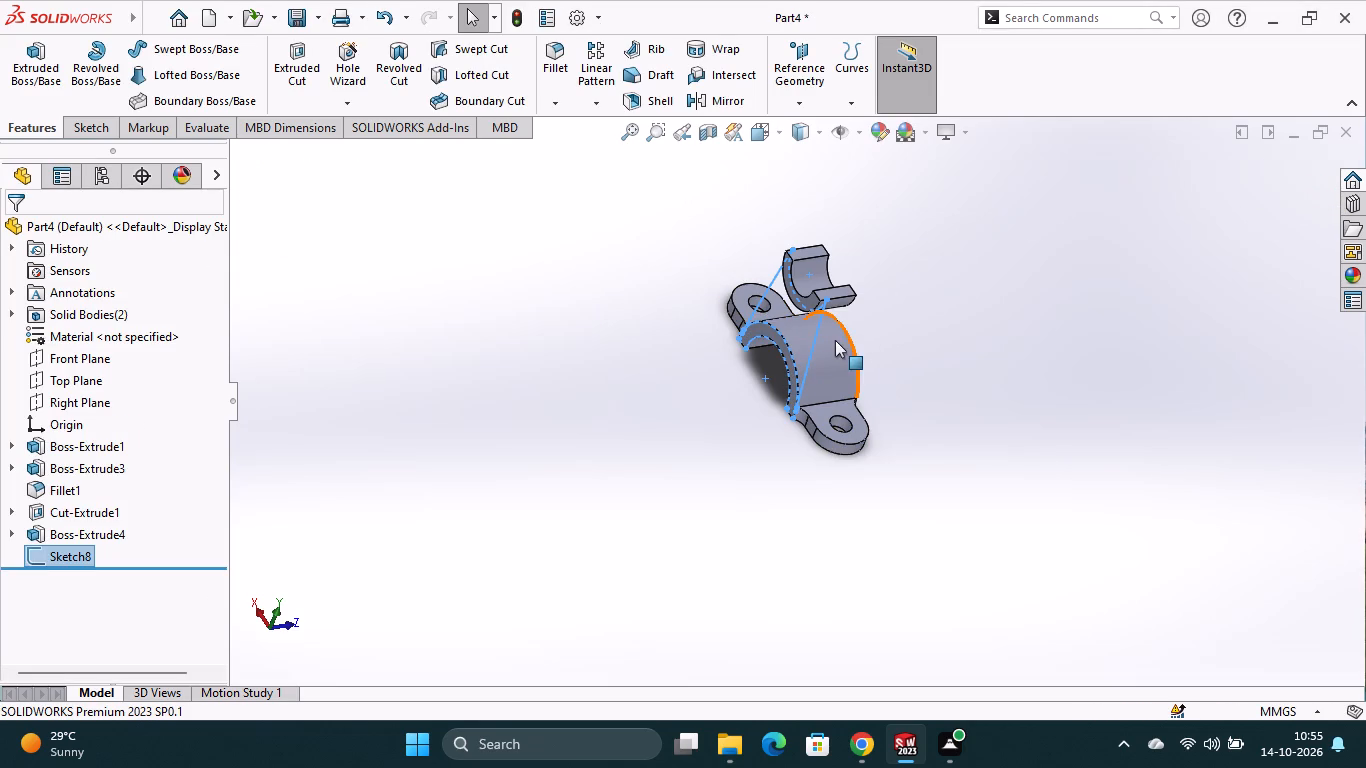
# Undo the sketch exit, the converted ring edges, the tangent relations and both side lines, back to the empty sketch.
pyautogui.hotkey('ctrl', 'z')
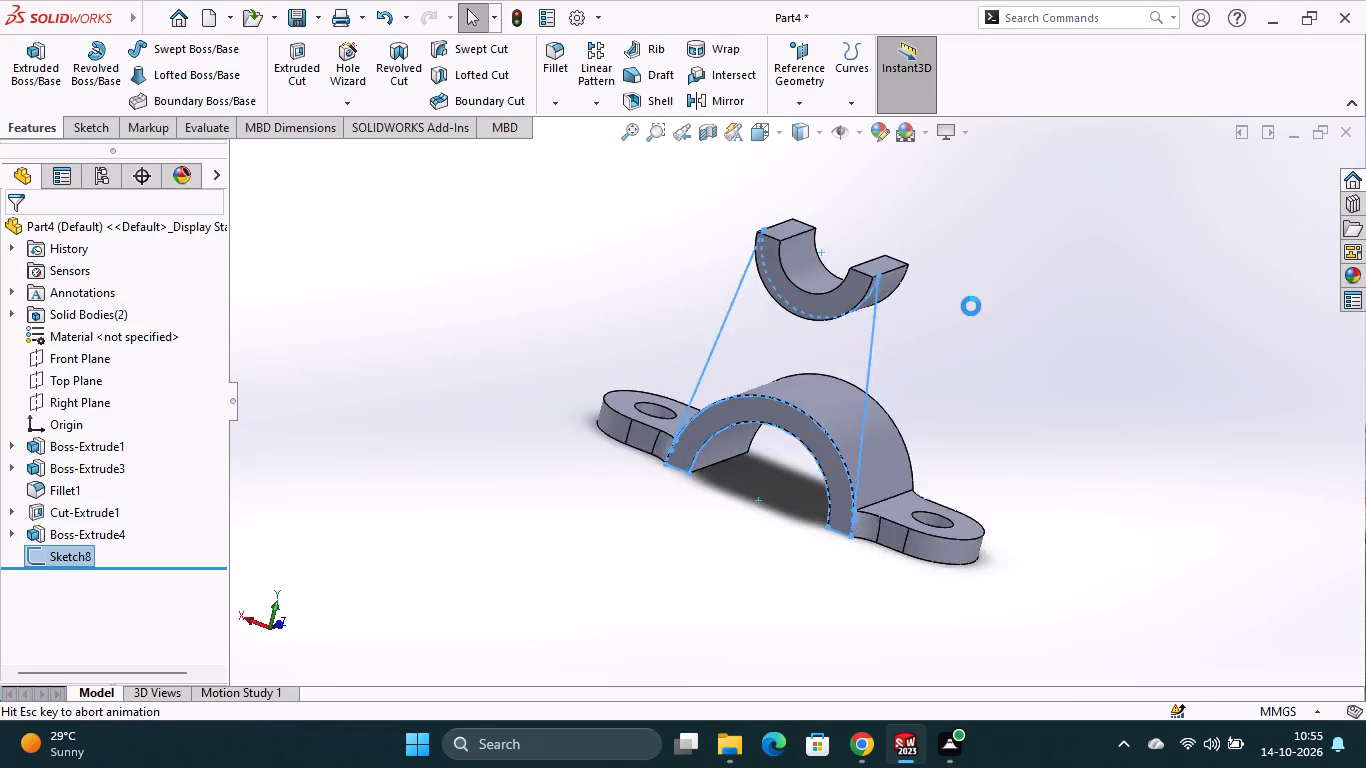
pyautogui.hotkey('ctrl', 'z')
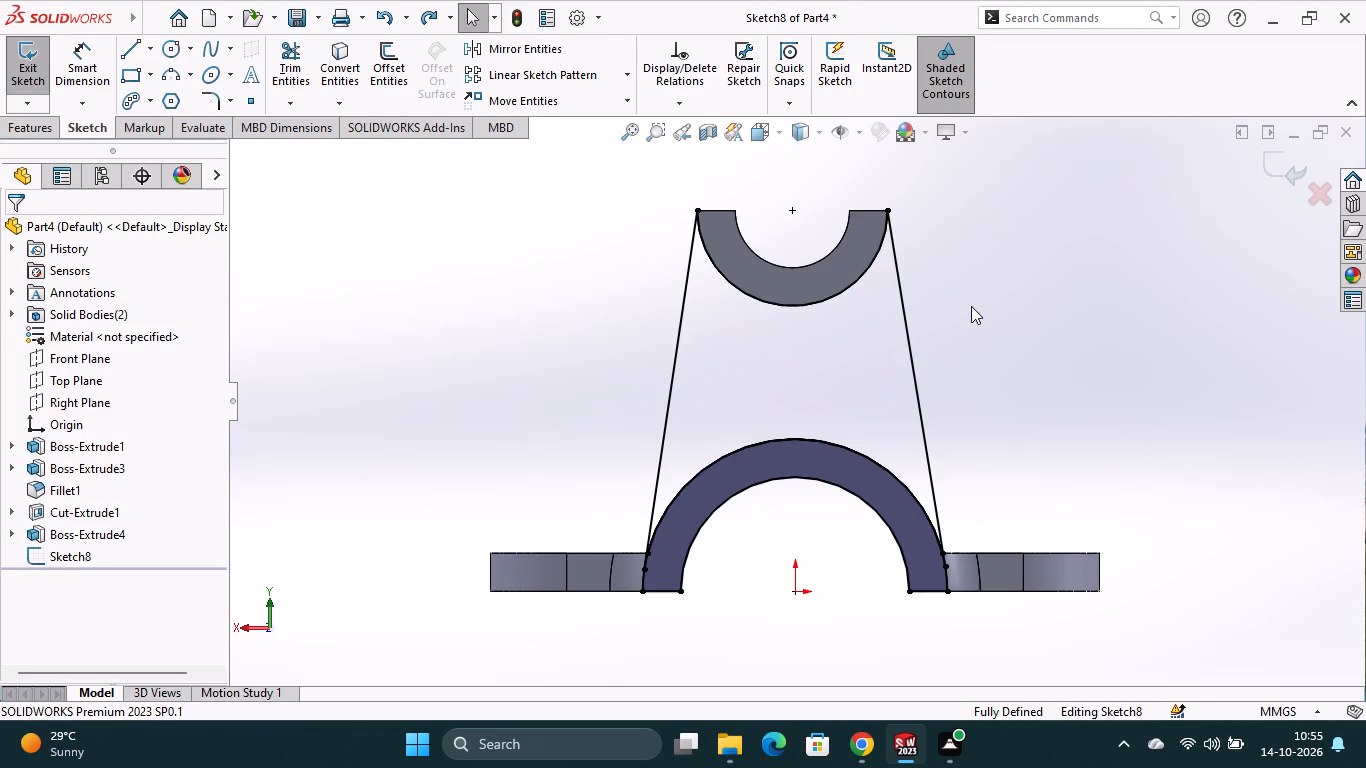
pyautogui.press('z')
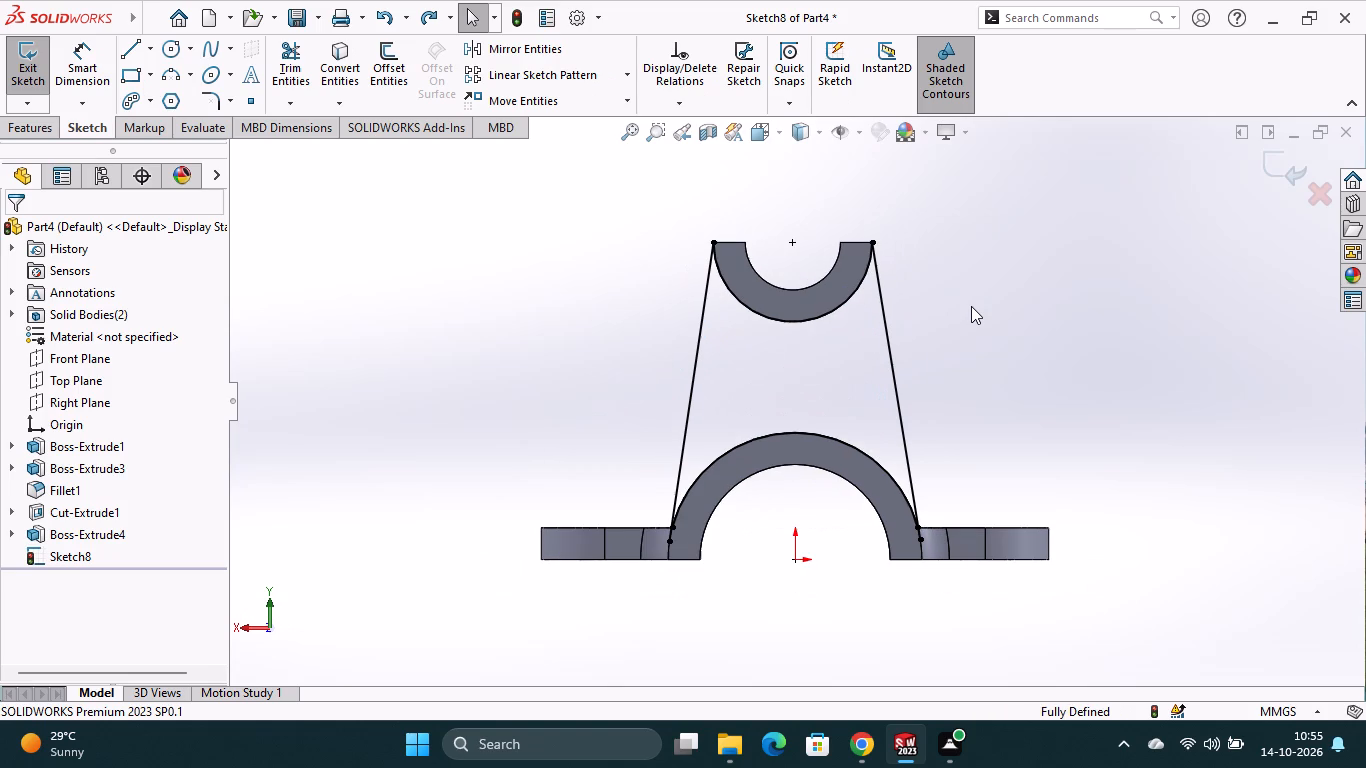
pyautogui.hotkey('ctrl', 'z')
pyautogui.hotkey('ctrl', 'z')
pyautogui.hotkey('ctrl', 'z')
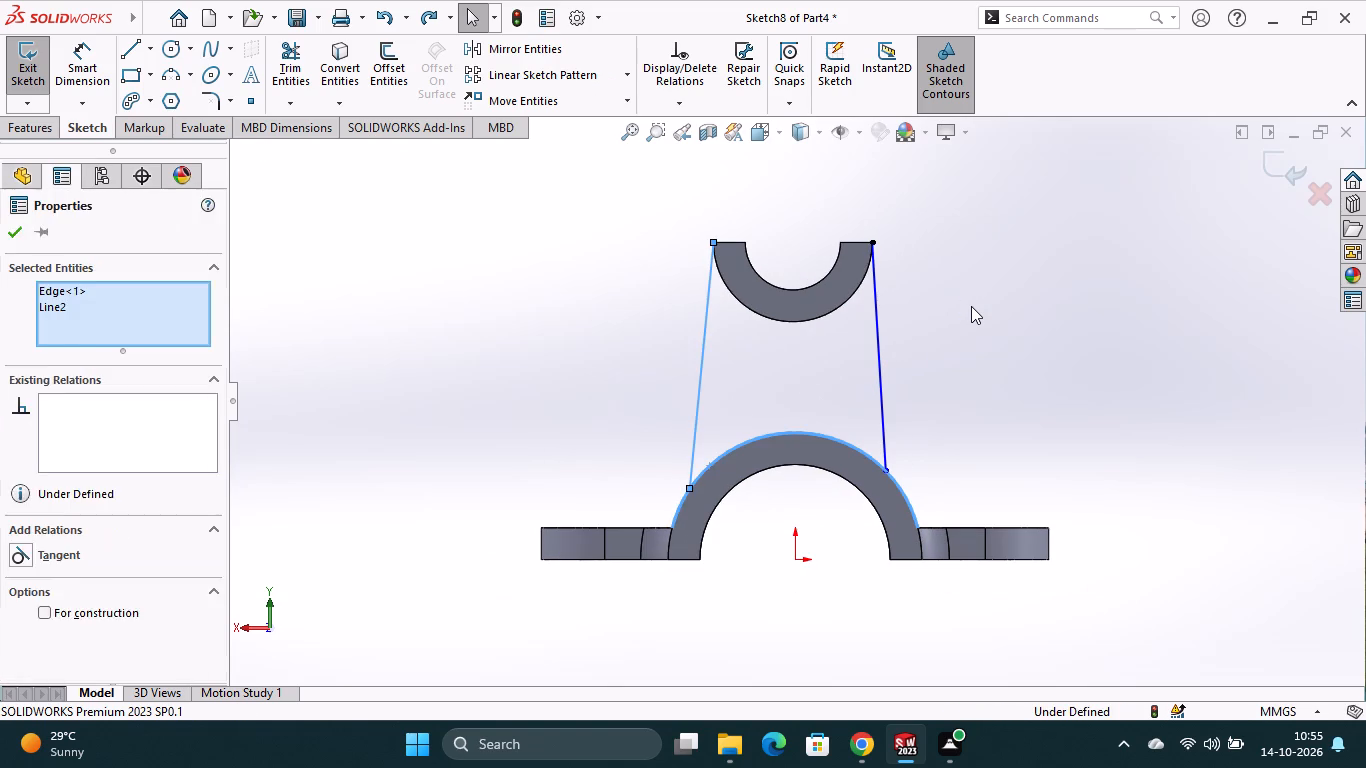
pyautogui.hotkey('ctrl', 'z')
pyautogui.hotkey('ctrl', 'z')
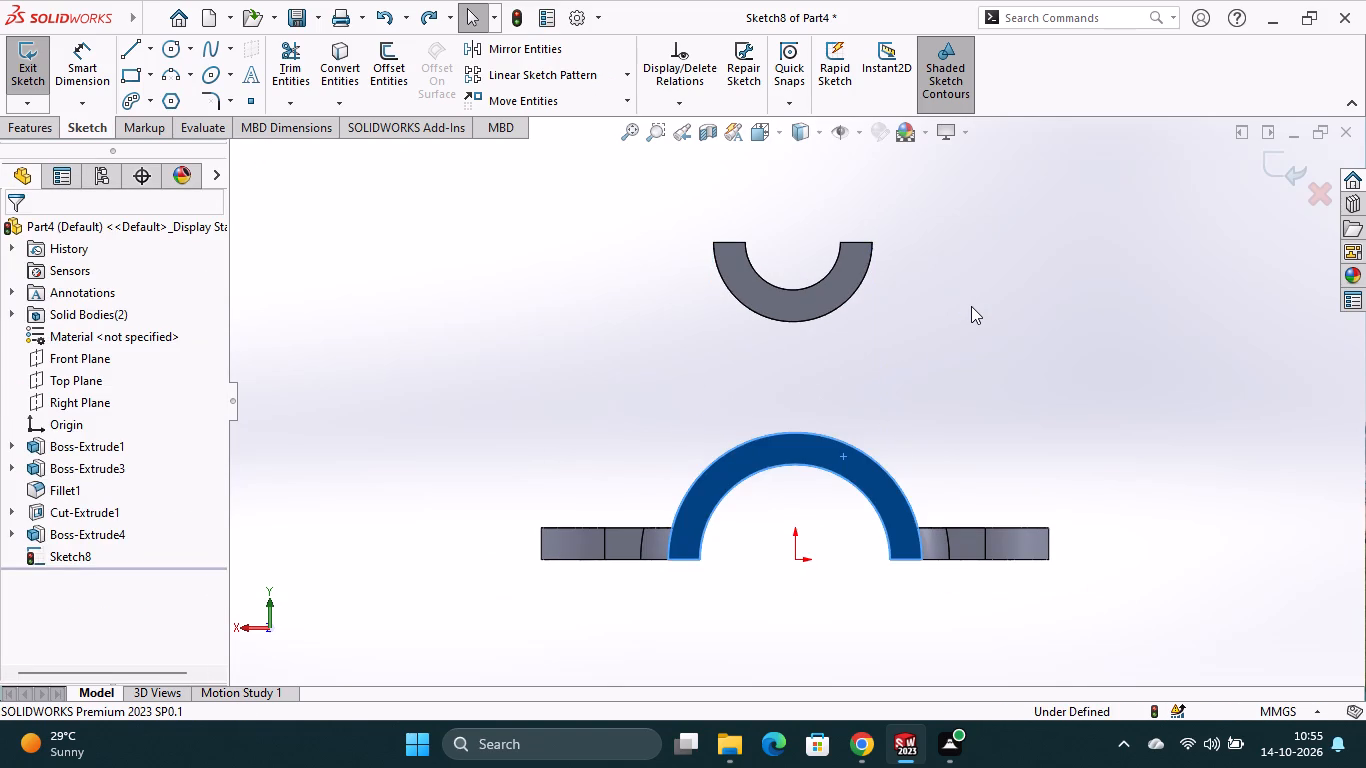
pyautogui.click(1021, 349)
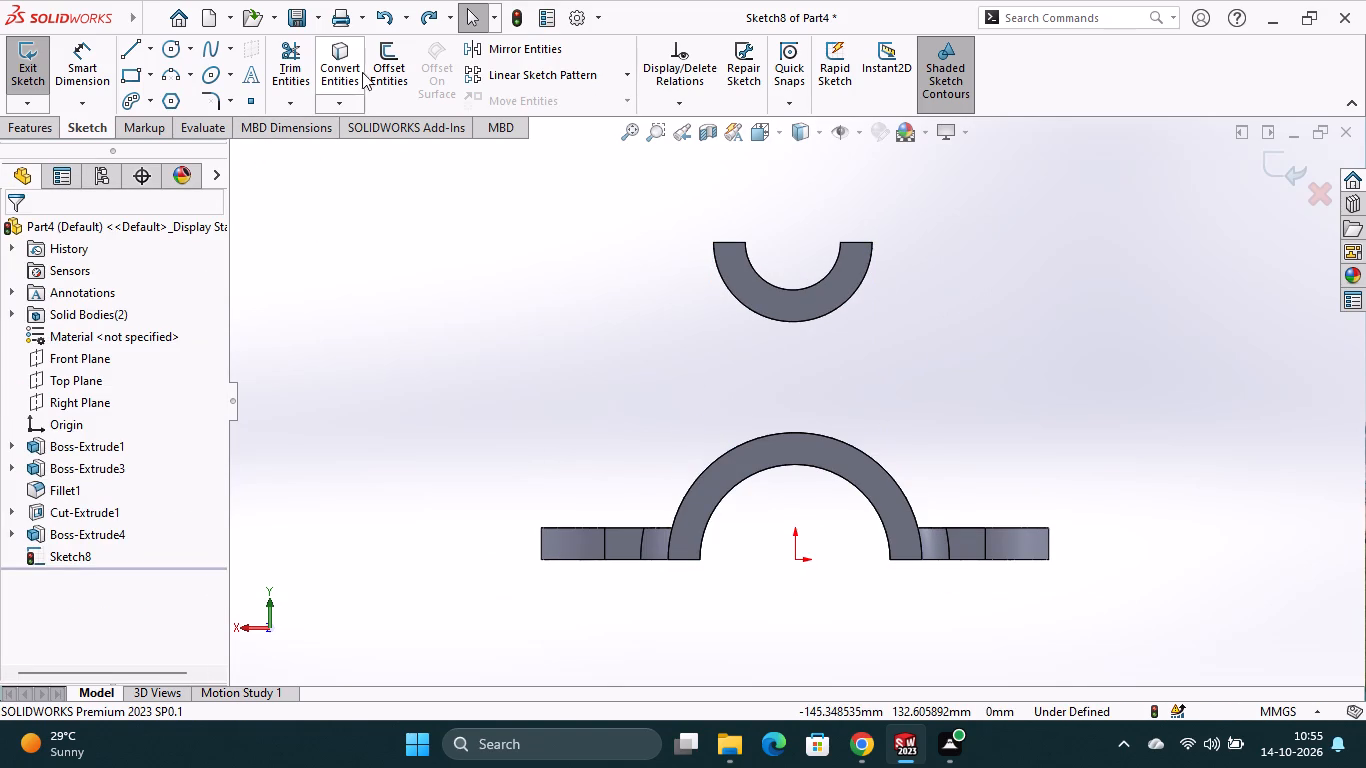
# Convert the outer arc edges of the upper and lower half rings into the empty sketch.
pyautogui.click(354, 75)
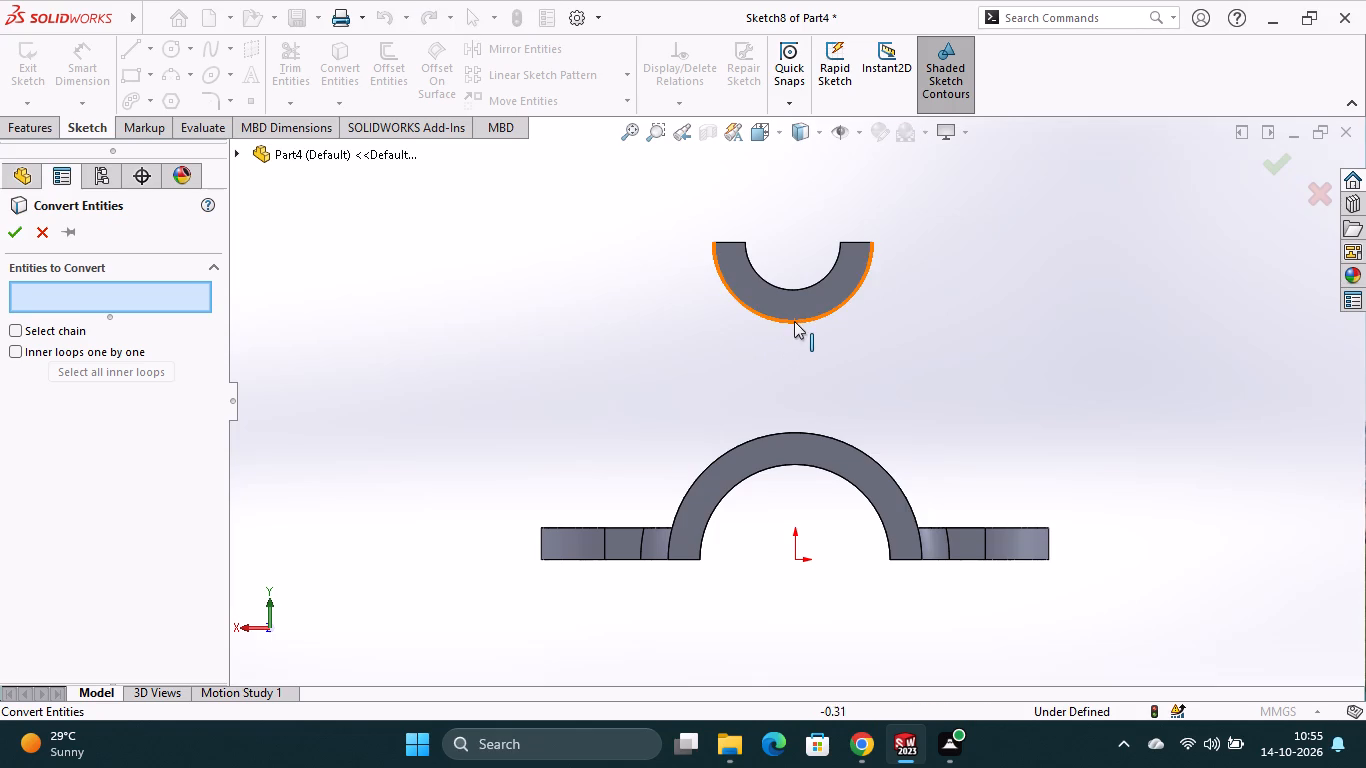
pyautogui.click(794, 320)
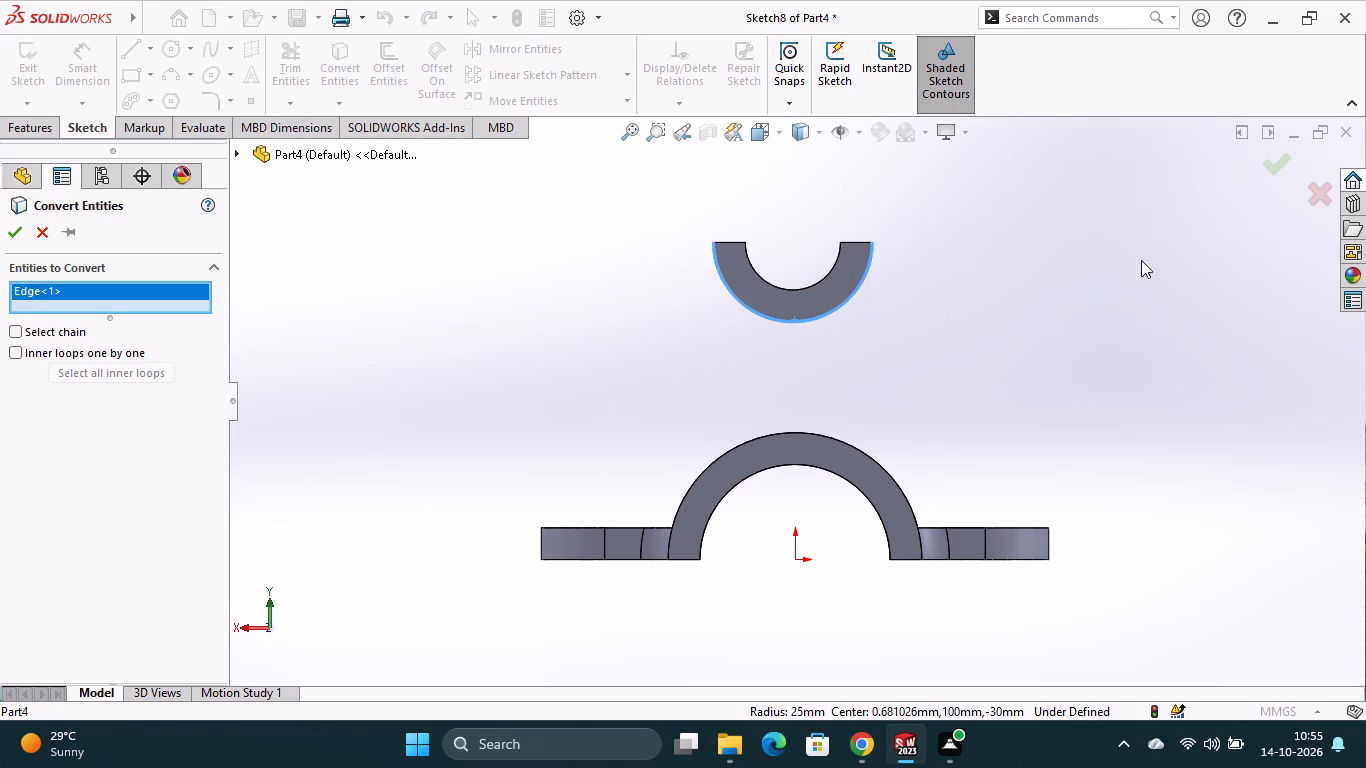
pyautogui.click(1273, 174)
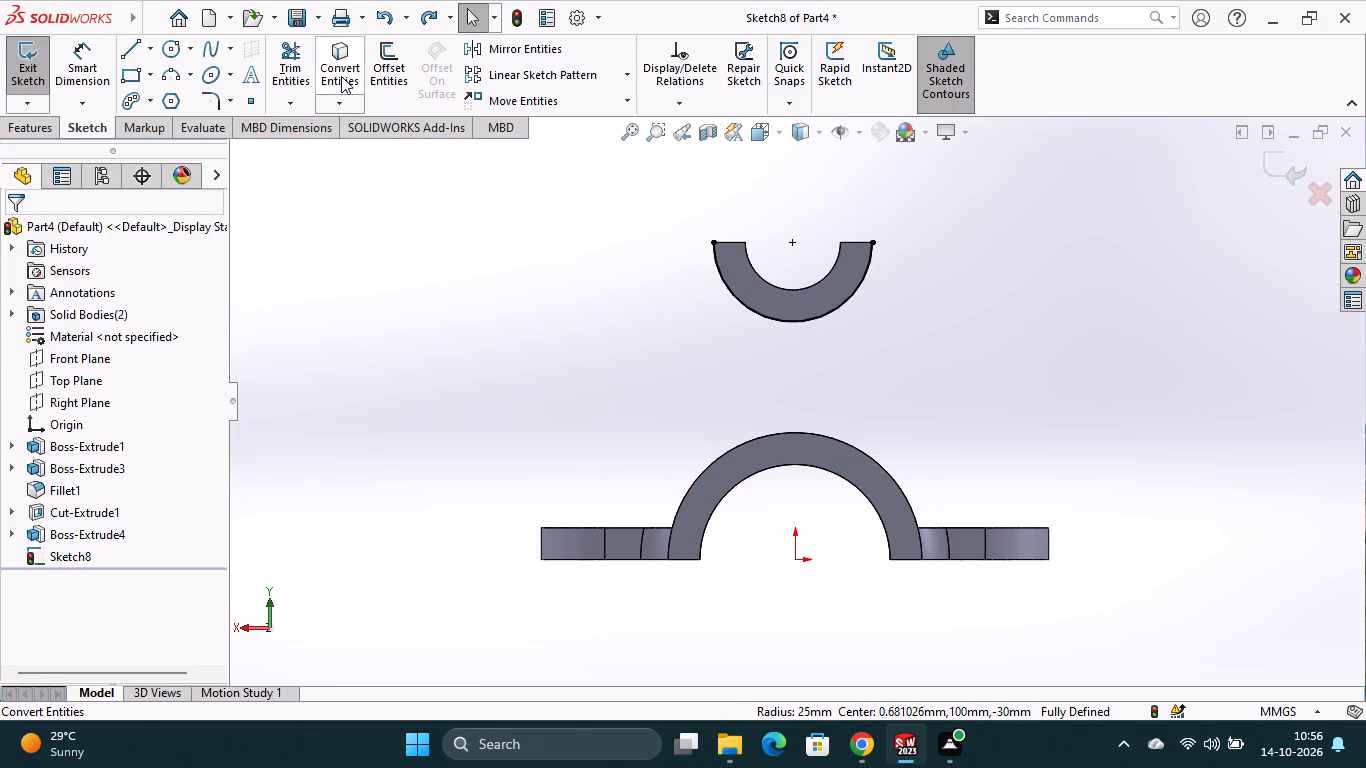
pyautogui.click(339, 75)
pyautogui.click(802, 431)
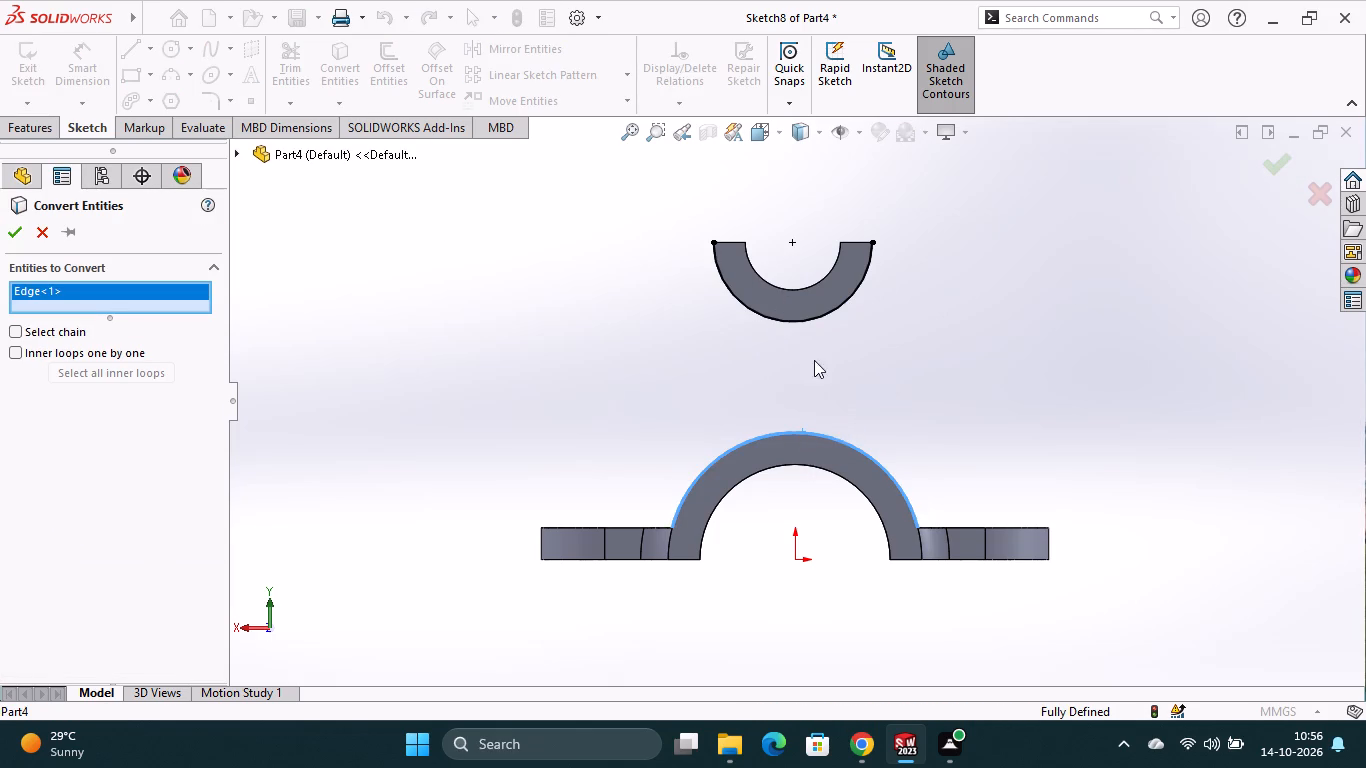
pyautogui.click(801, 326)
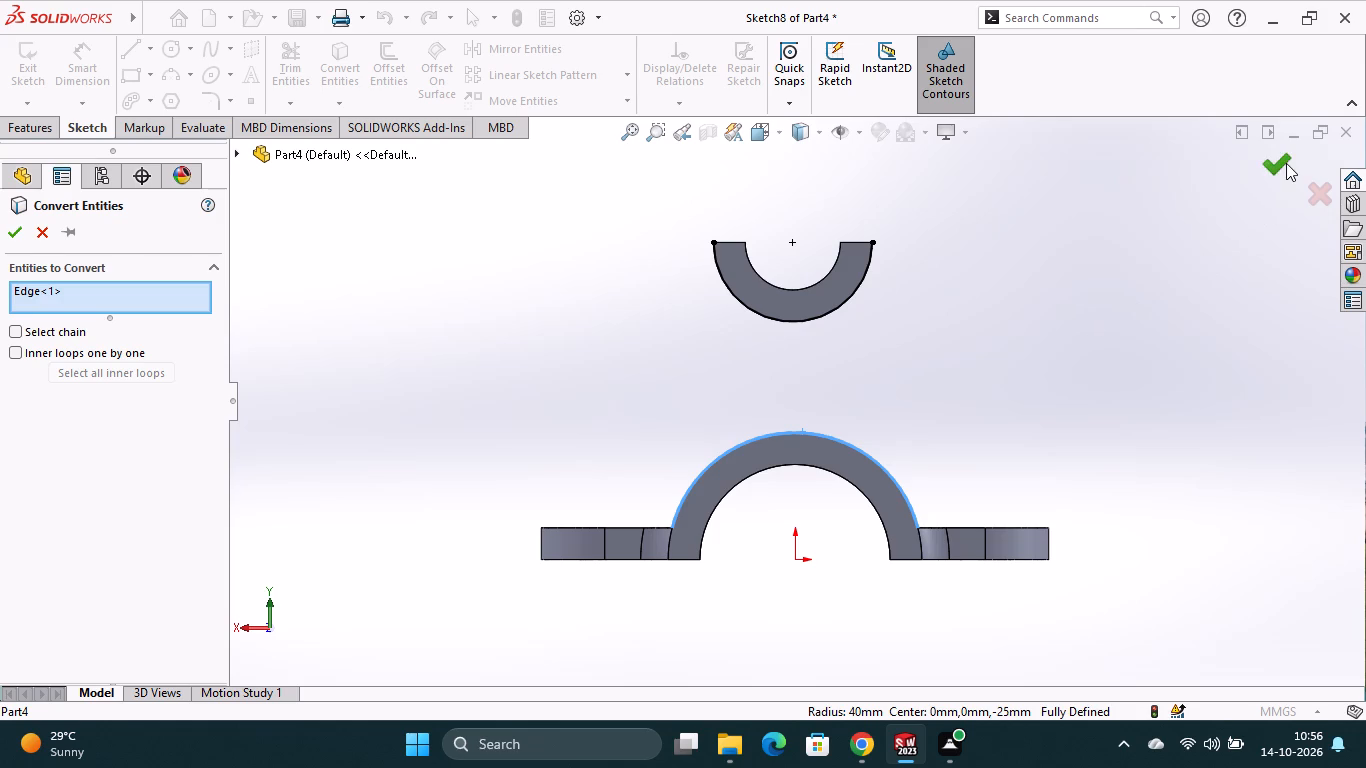
pyautogui.click(1286, 163)
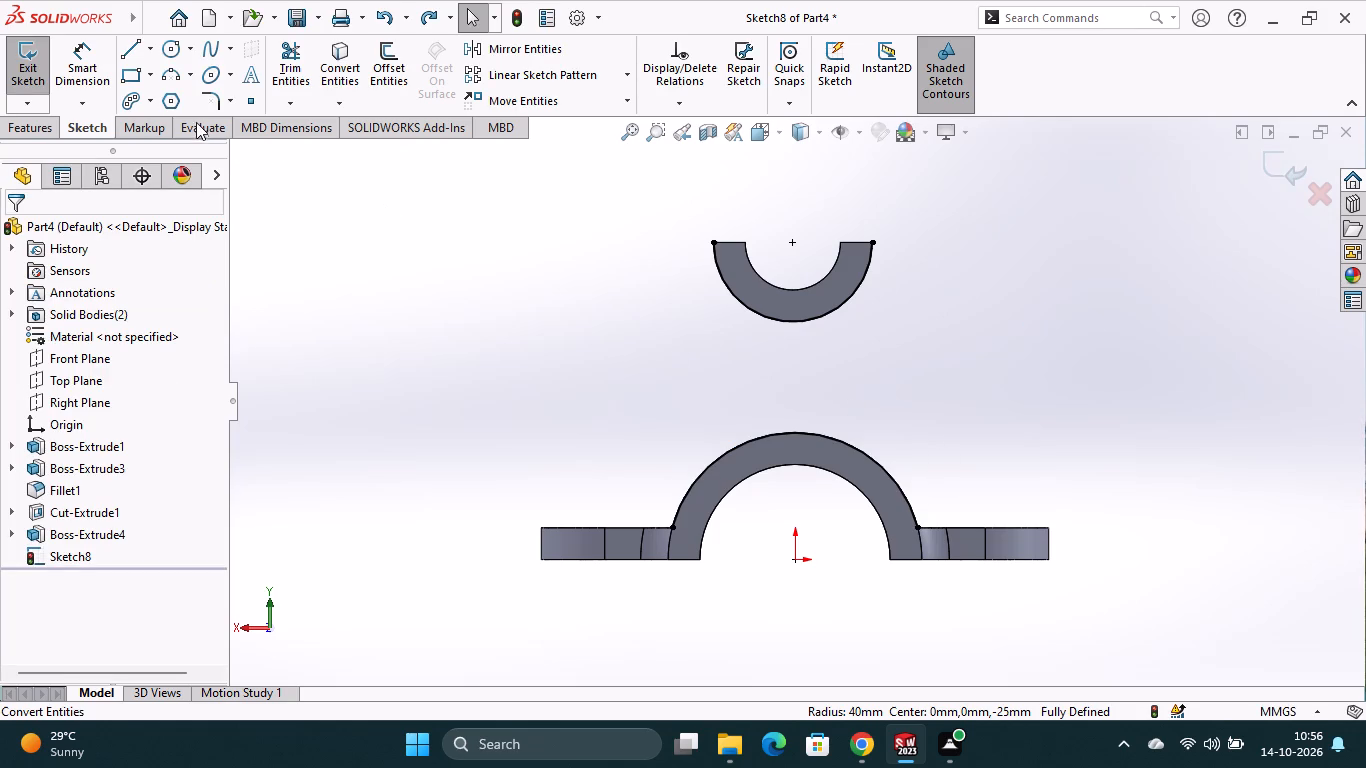
# Draw two separate side lines from the end points of the upper converted arc down to the lower converted arc.
pyautogui.click(137, 51)
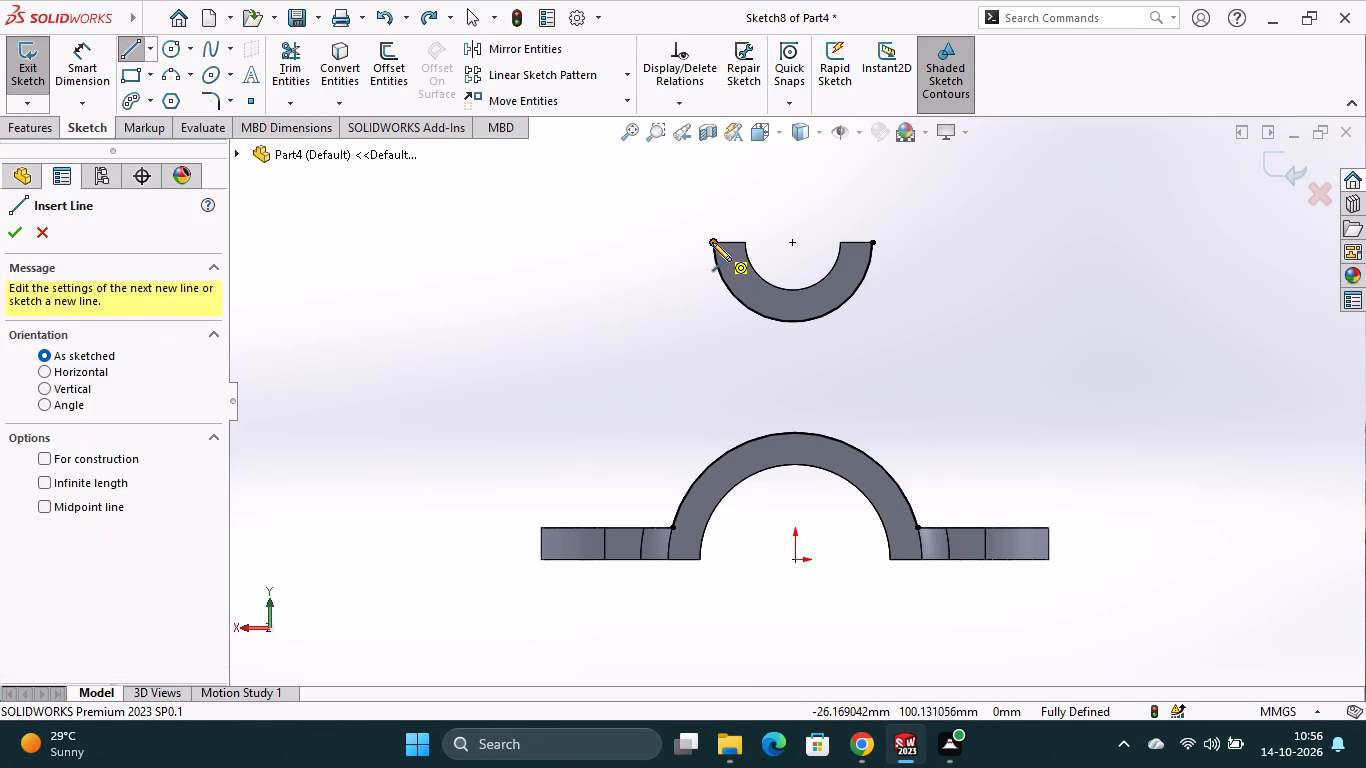
pyautogui.click(712, 242)
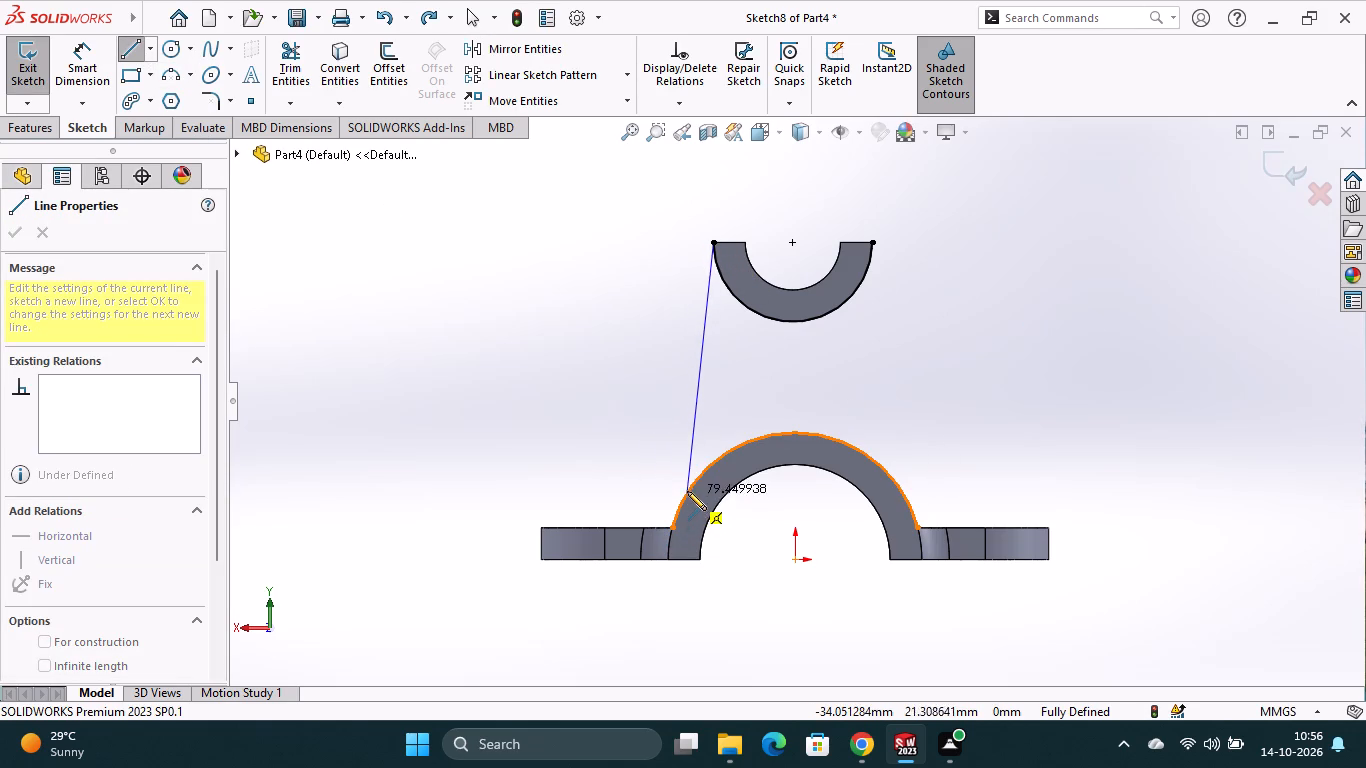
pyautogui.click(693, 482)
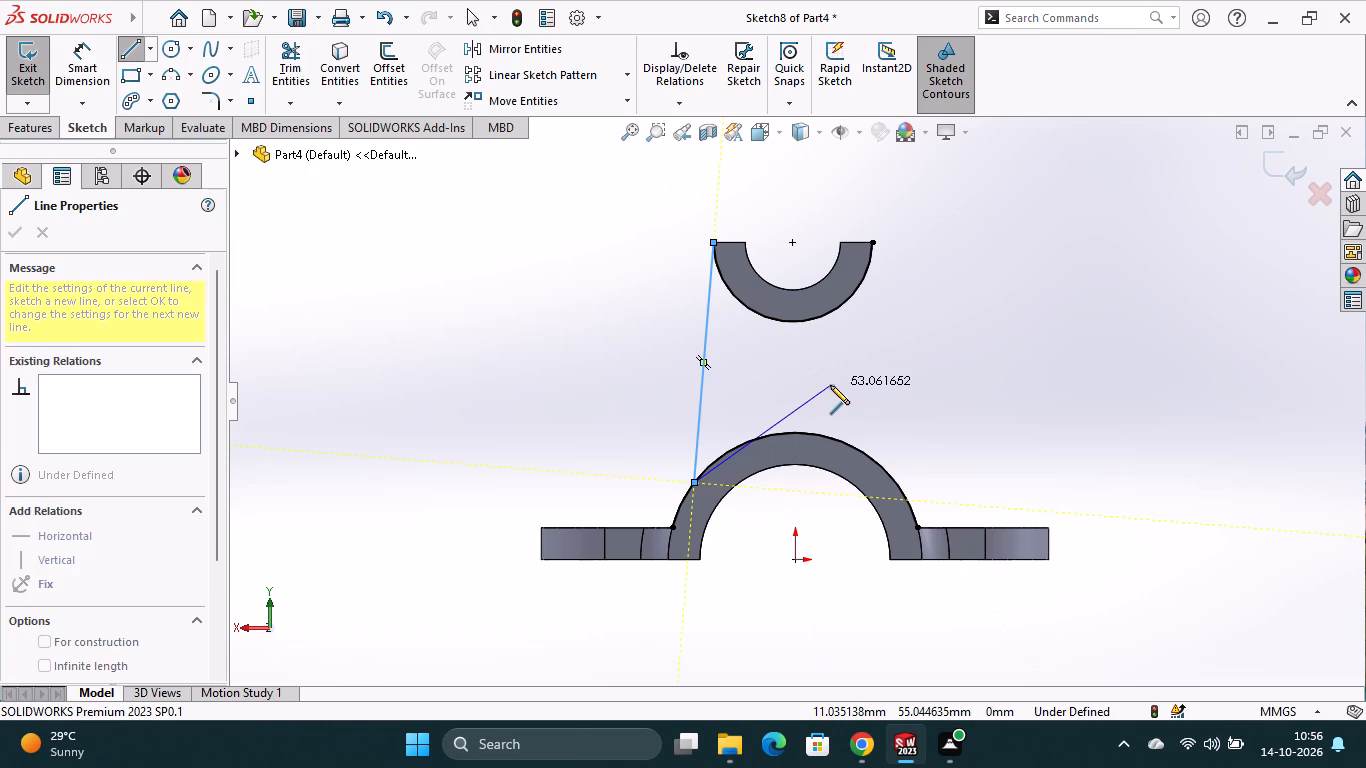
pyautogui.press('Escape')
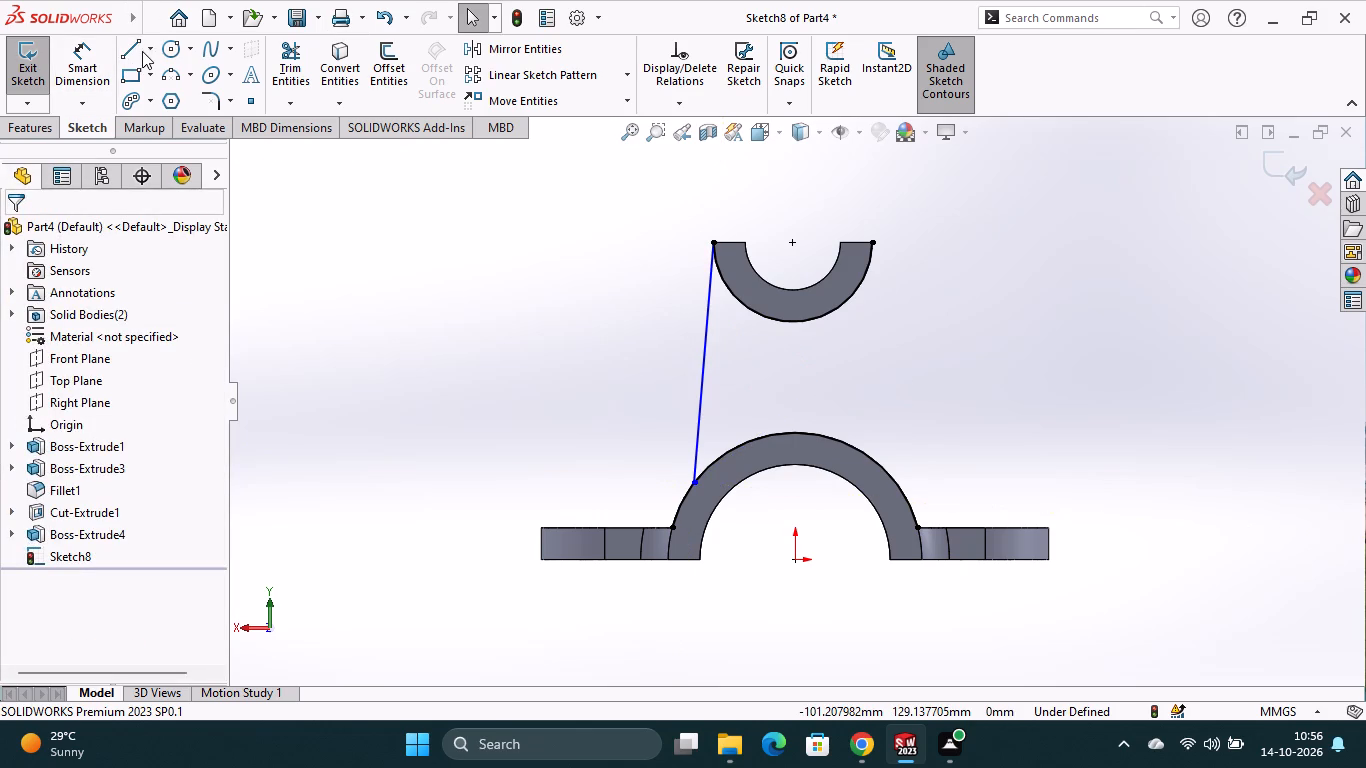
pyautogui.click(142, 51)
pyautogui.click(871, 240)
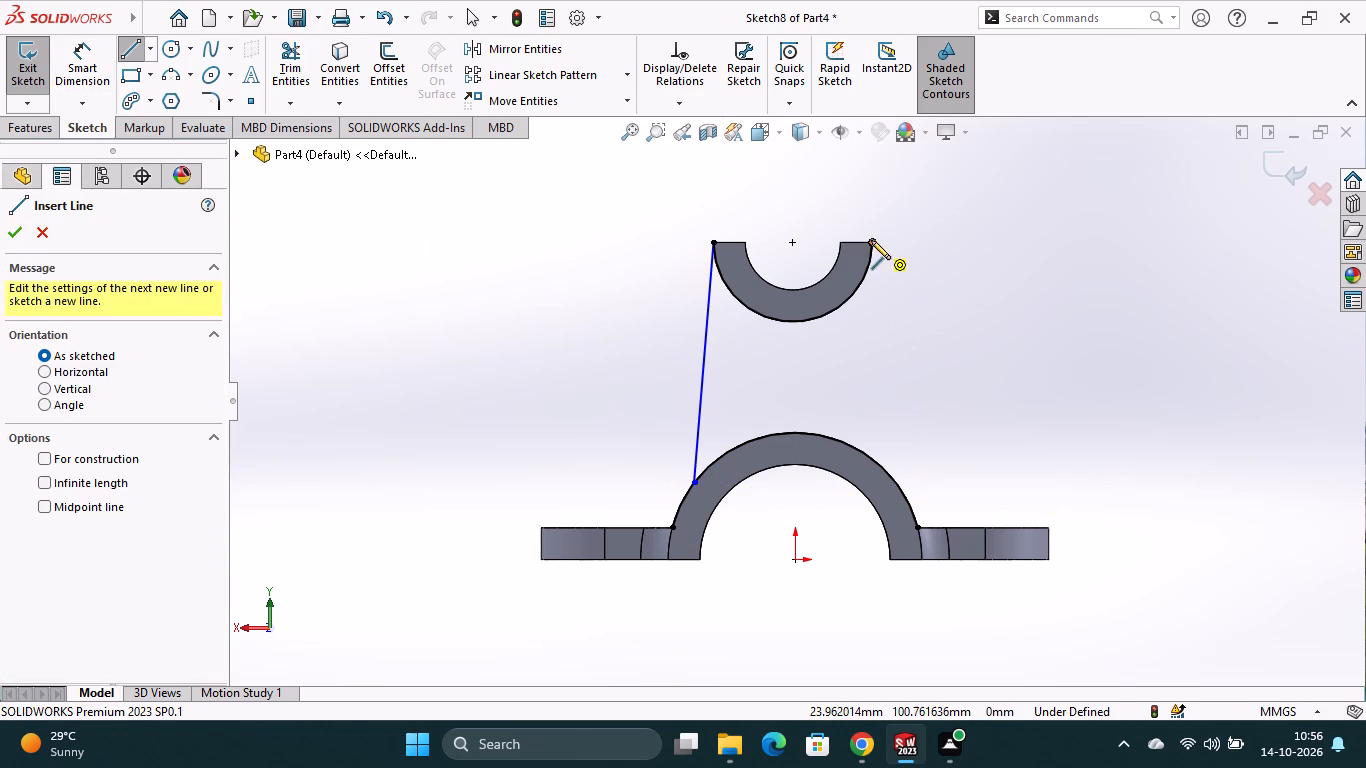
pyautogui.click(893, 482)
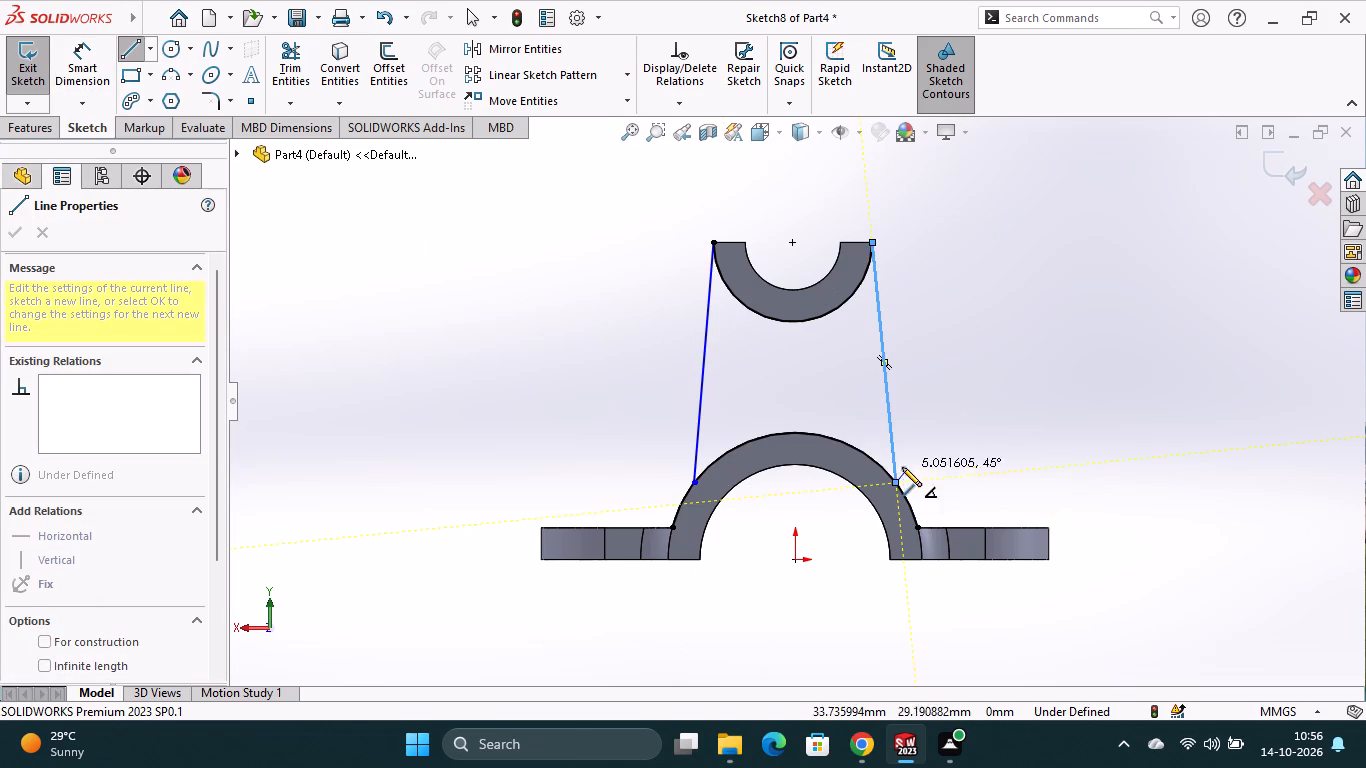
pyautogui.press('Escape')
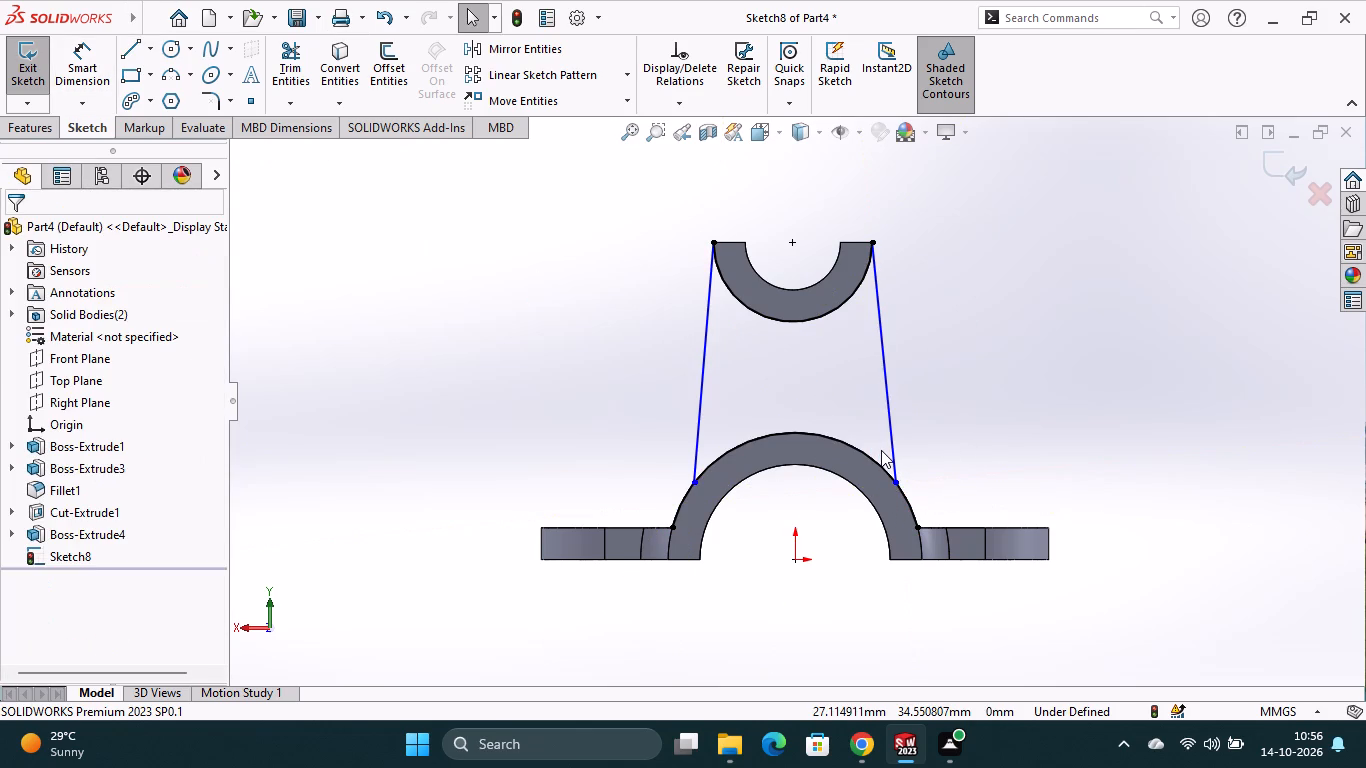
# Add a tangent relation between each side line and the converted outer arc of the lower half ring.
pyautogui.keyDown('ctrl'); pyautogui.click(704, 466); pyautogui.keyUp('ctrl')
pyautogui.keyDown('ctrl'); pyautogui.click(694, 453); pyautogui.keyUp('ctrl')
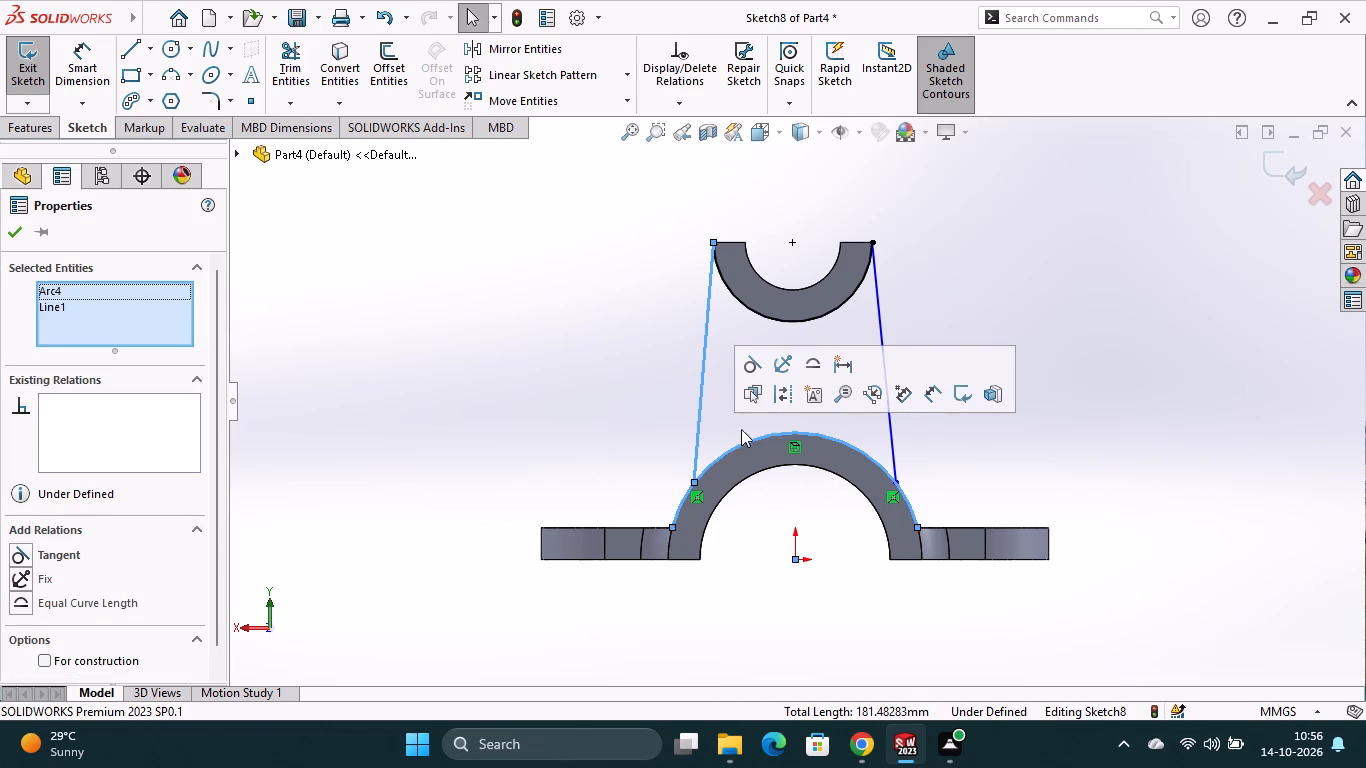
pyautogui.click(751, 369)
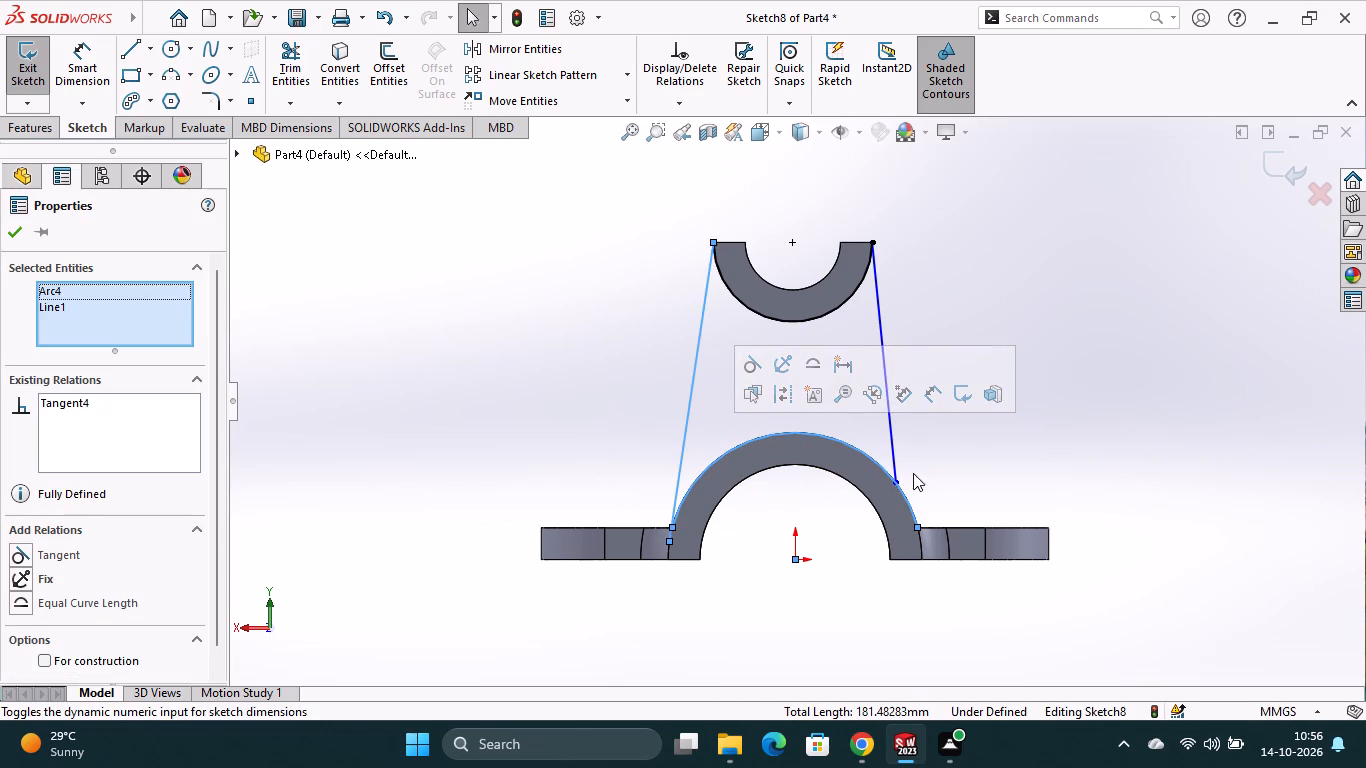
pyautogui.keyDown('ctrl'); pyautogui.click(893, 453); pyautogui.keyUp('ctrl')
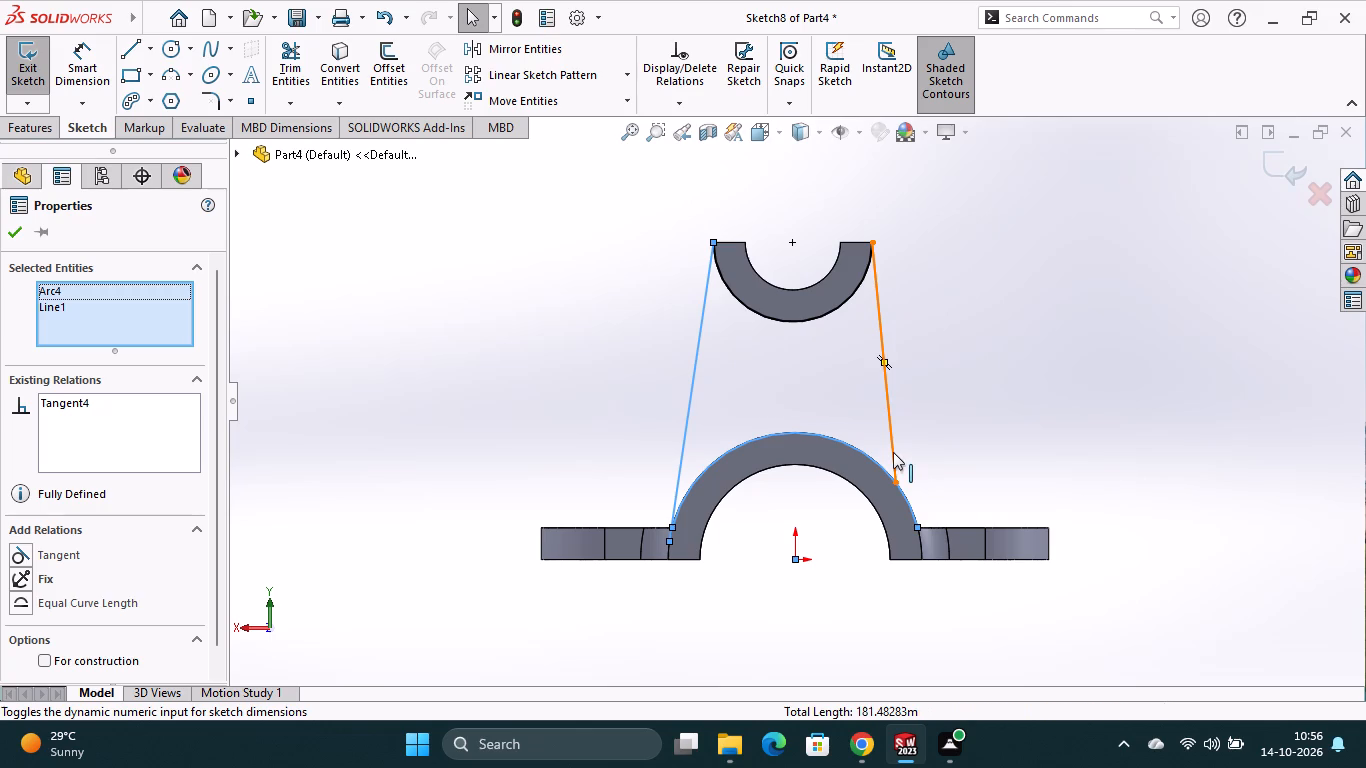
pyautogui.click(907, 500)
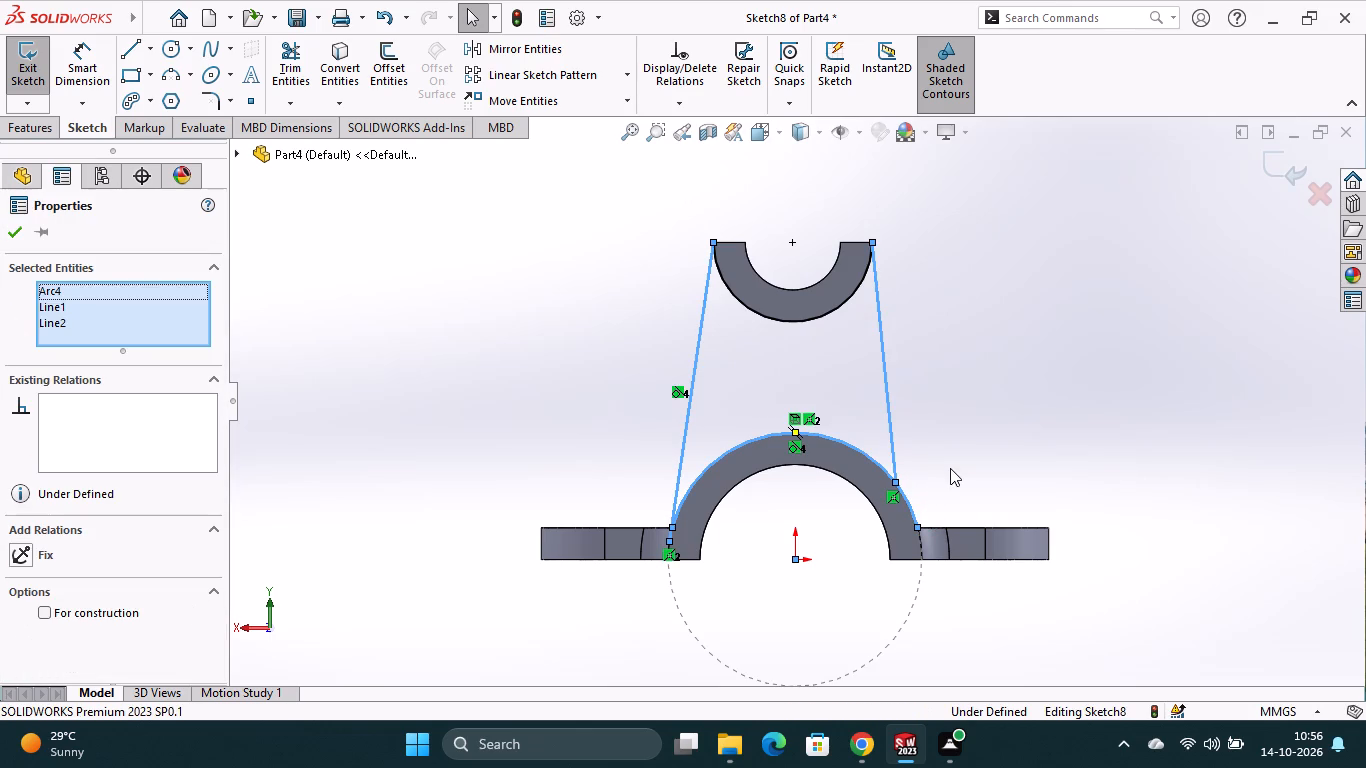
pyautogui.click(967, 494)
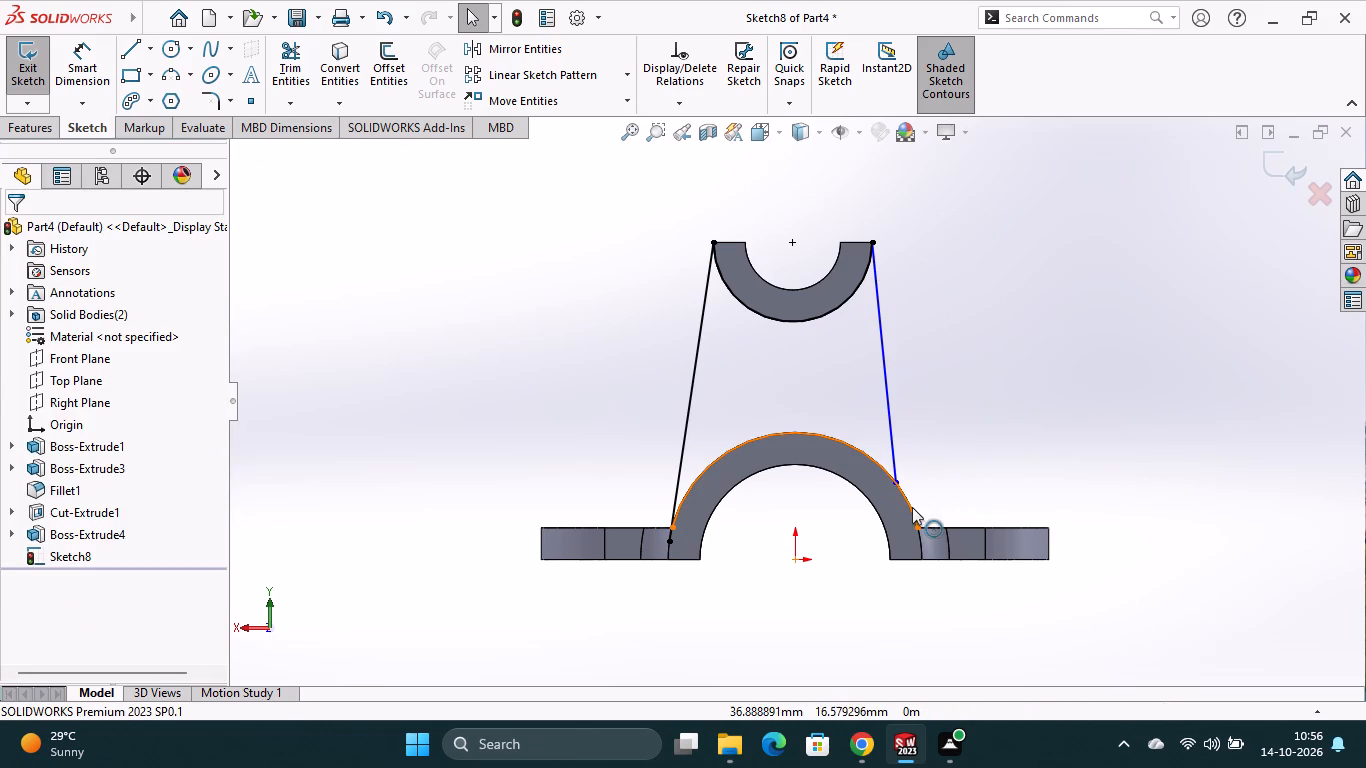
pyautogui.click(912, 507)
pyautogui.keyDown('ctrl'); pyautogui.click(895, 453); pyautogui.keyUp('ctrl')
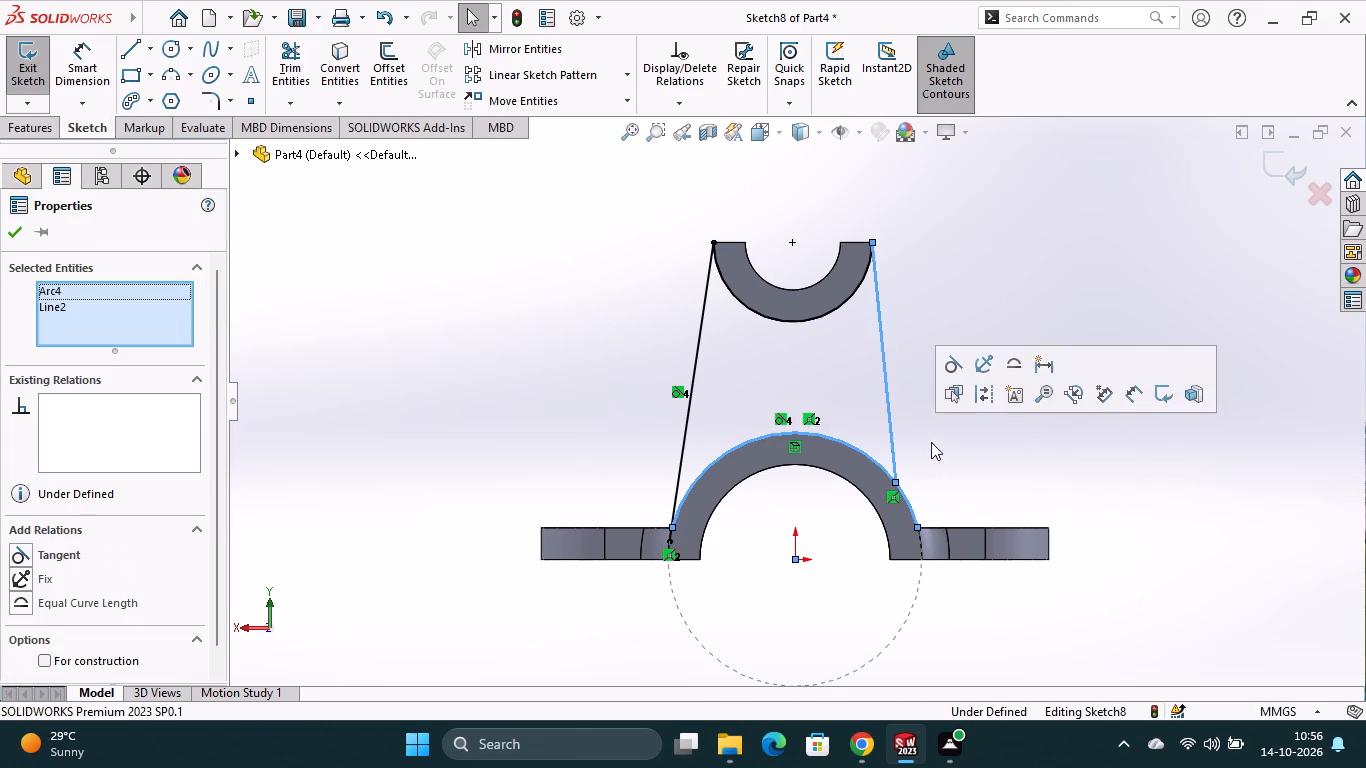
pyautogui.click(953, 372)
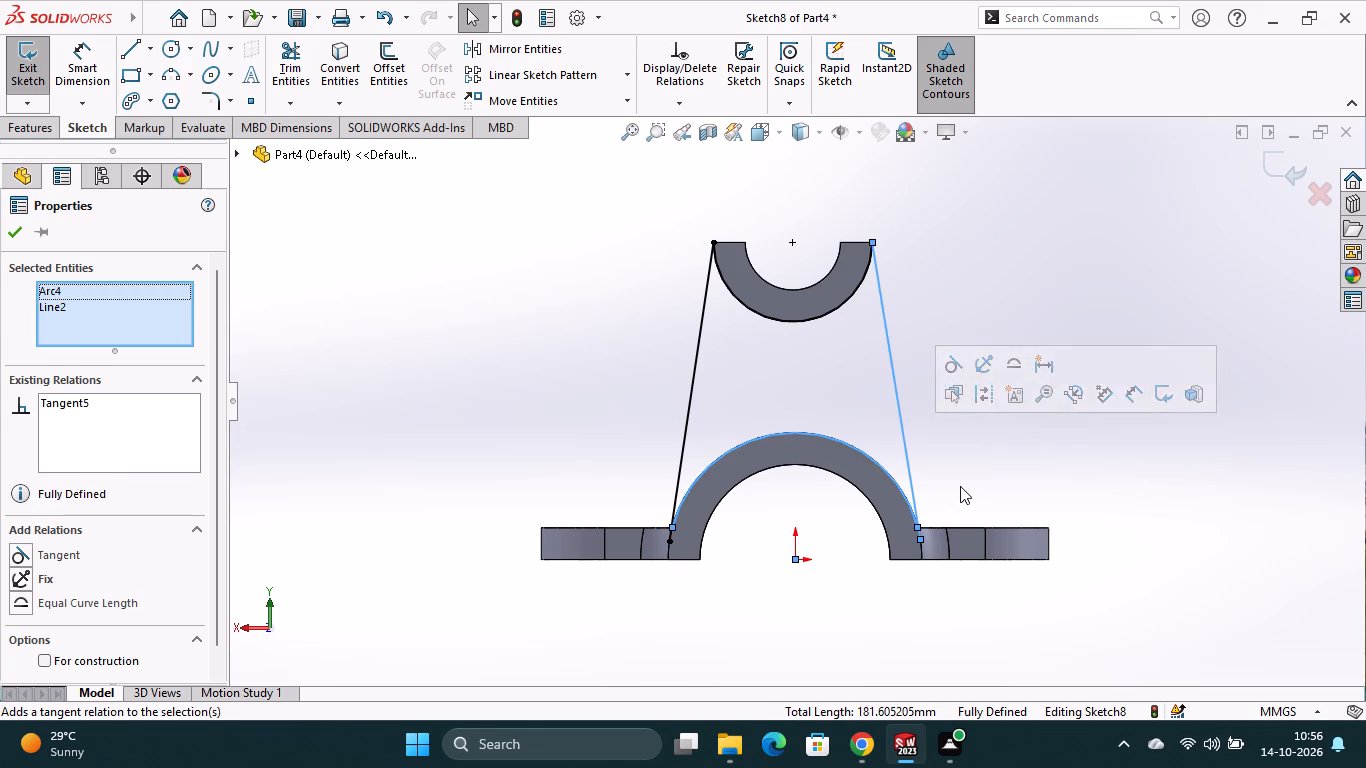
pyautogui.click(960, 486)
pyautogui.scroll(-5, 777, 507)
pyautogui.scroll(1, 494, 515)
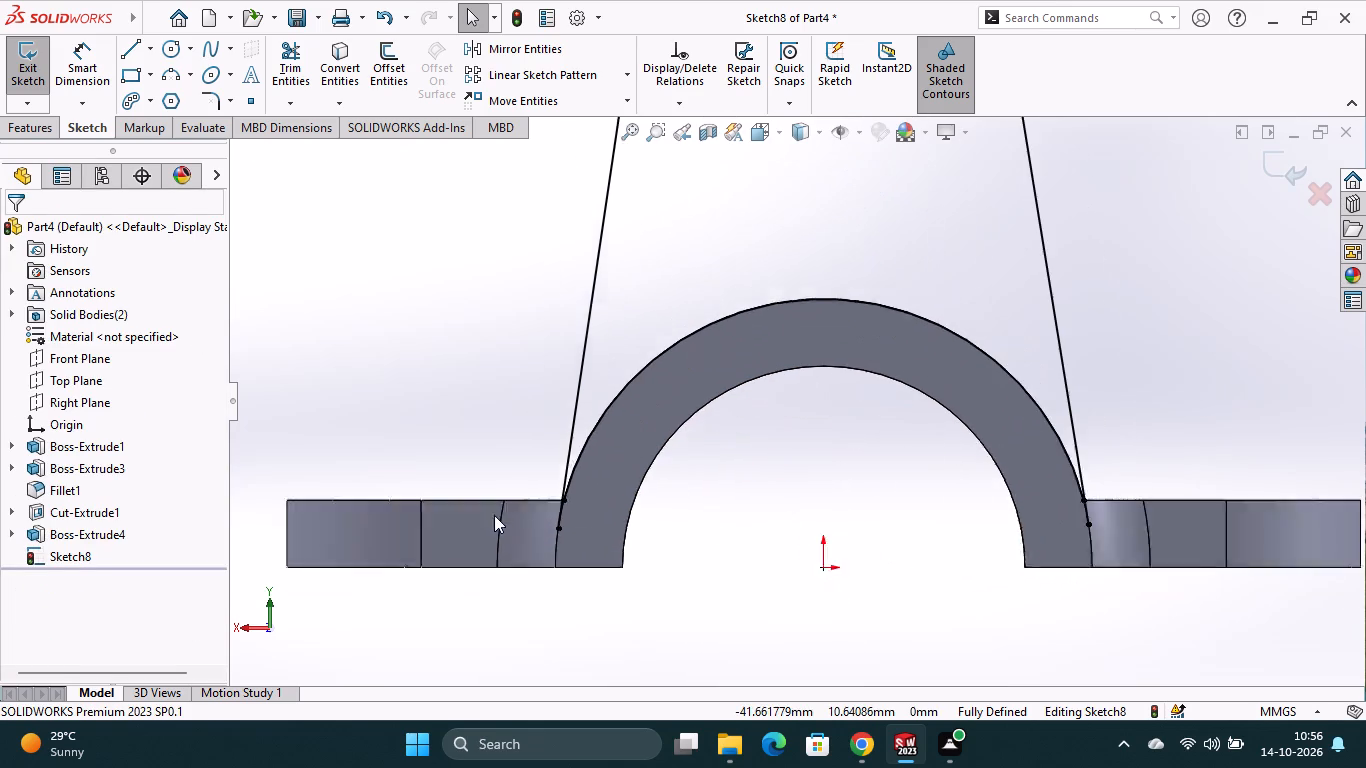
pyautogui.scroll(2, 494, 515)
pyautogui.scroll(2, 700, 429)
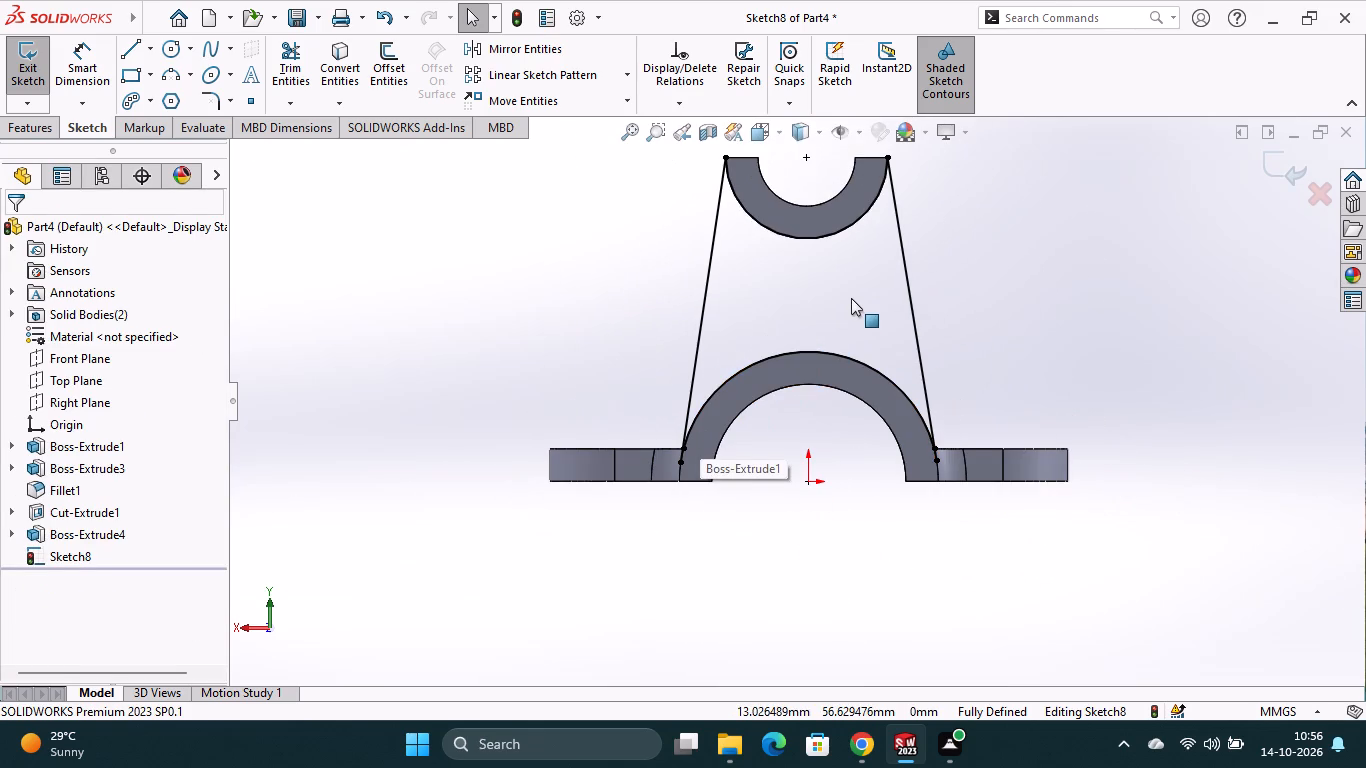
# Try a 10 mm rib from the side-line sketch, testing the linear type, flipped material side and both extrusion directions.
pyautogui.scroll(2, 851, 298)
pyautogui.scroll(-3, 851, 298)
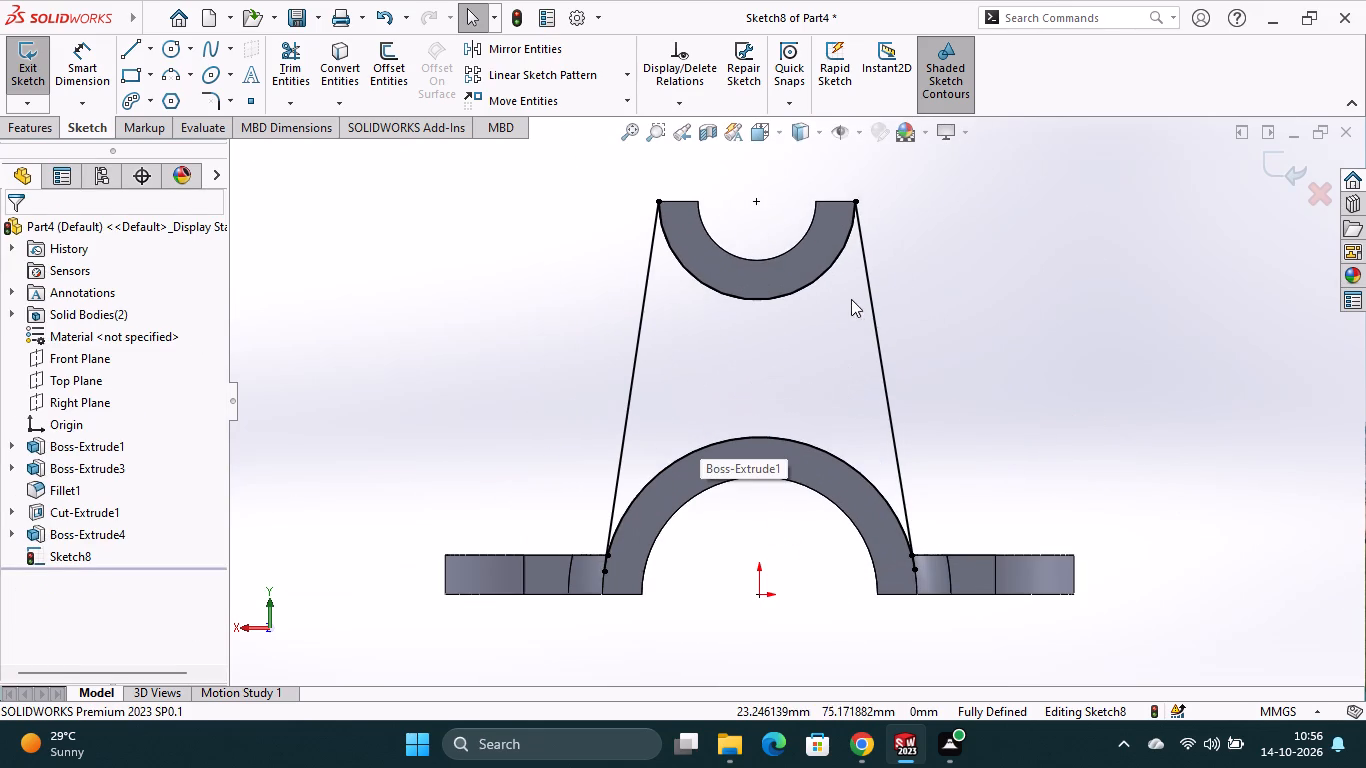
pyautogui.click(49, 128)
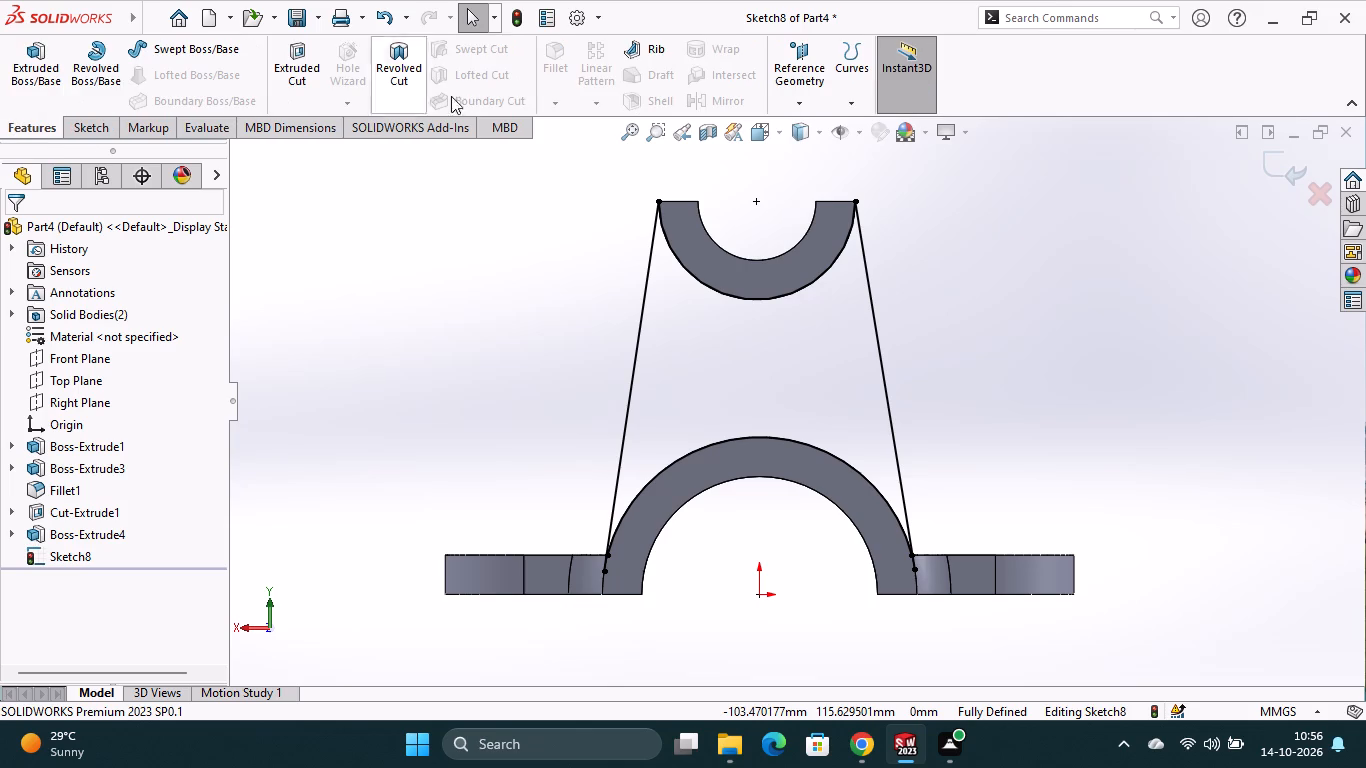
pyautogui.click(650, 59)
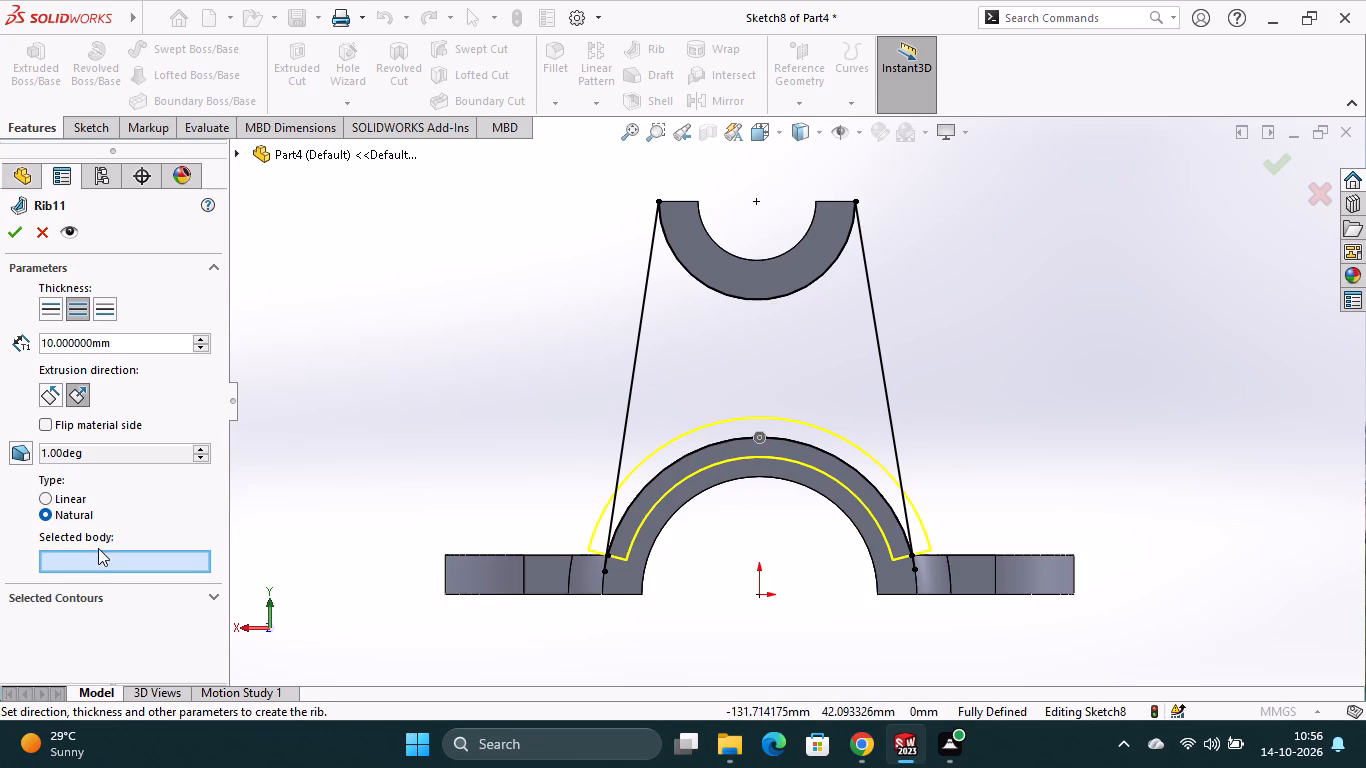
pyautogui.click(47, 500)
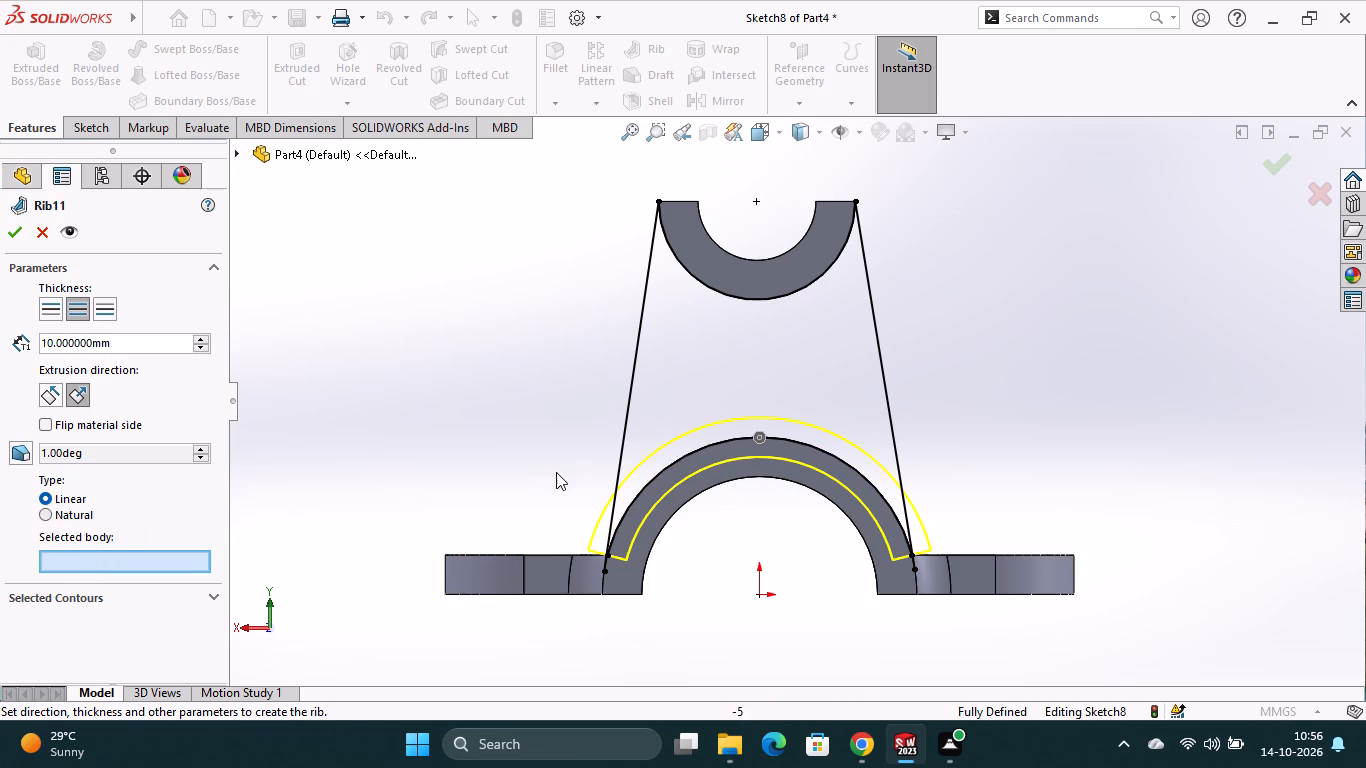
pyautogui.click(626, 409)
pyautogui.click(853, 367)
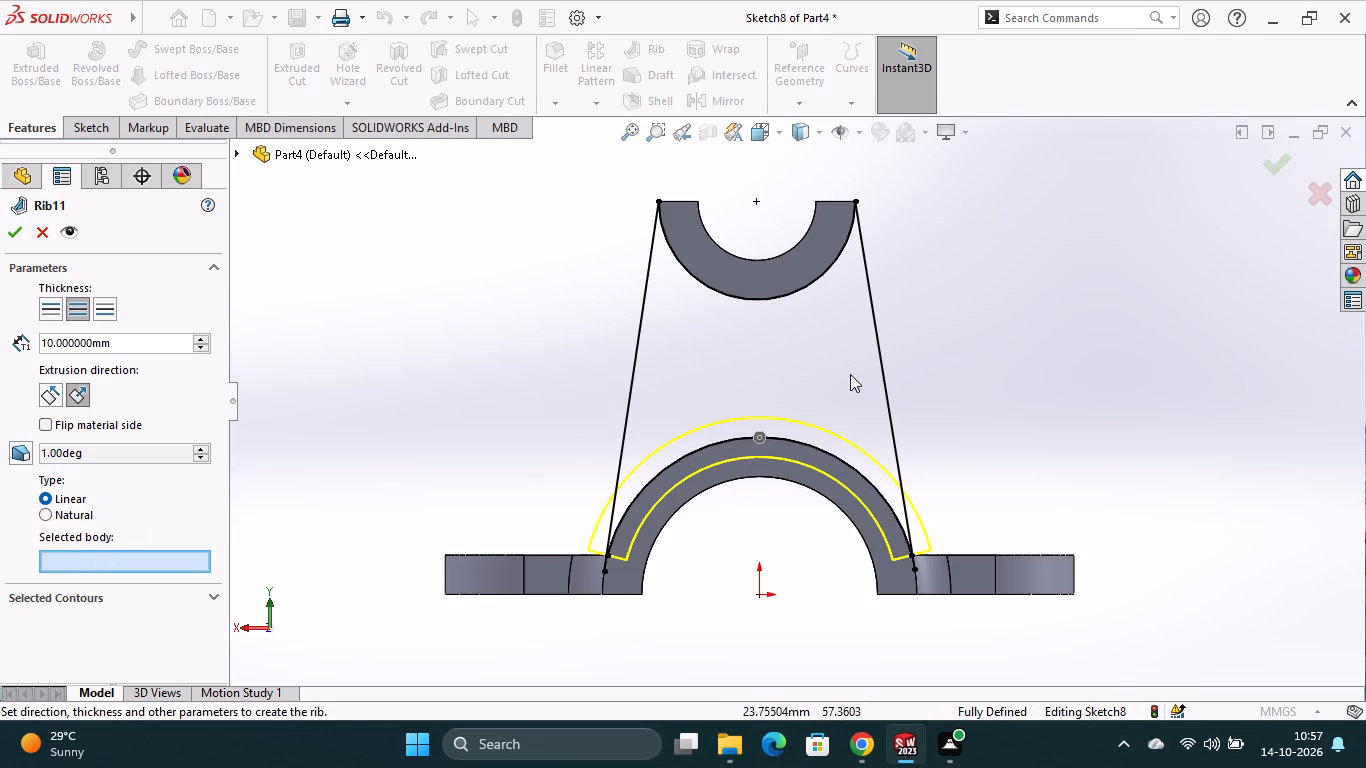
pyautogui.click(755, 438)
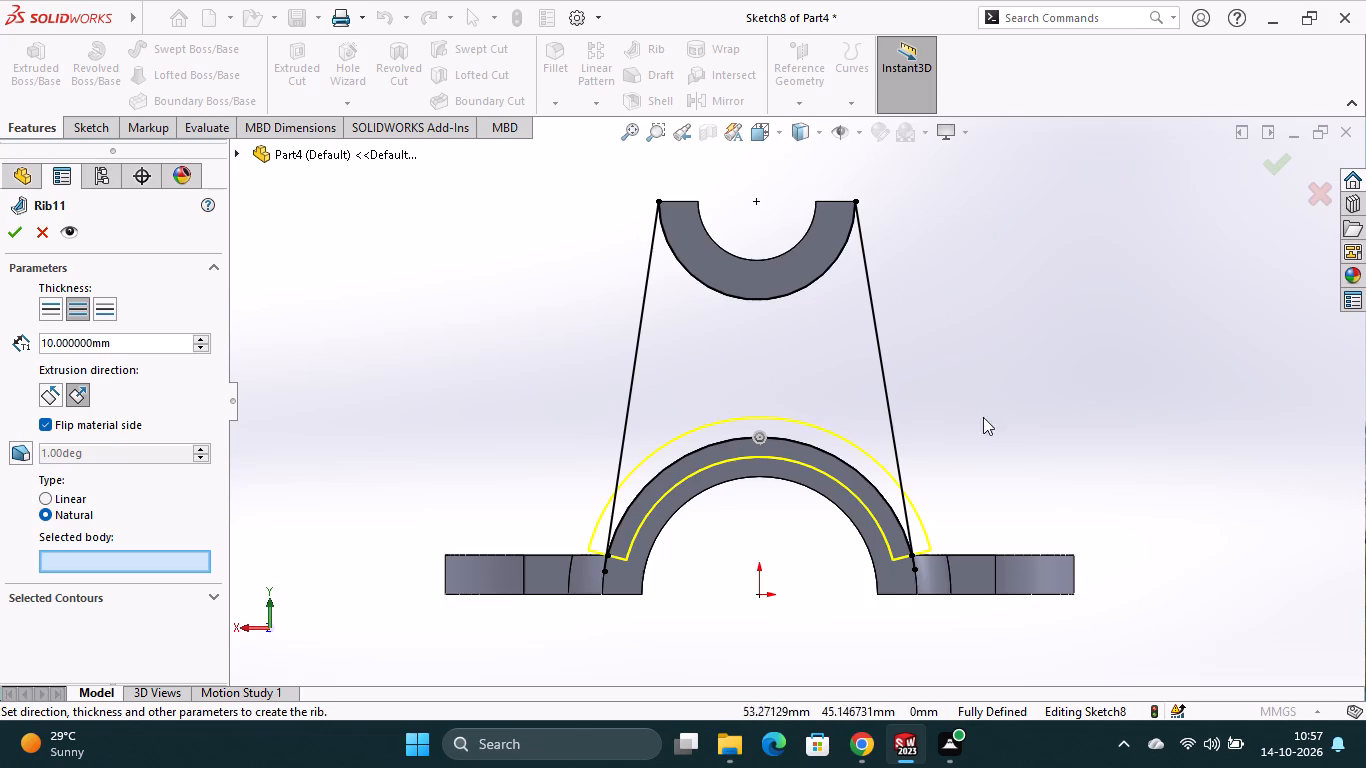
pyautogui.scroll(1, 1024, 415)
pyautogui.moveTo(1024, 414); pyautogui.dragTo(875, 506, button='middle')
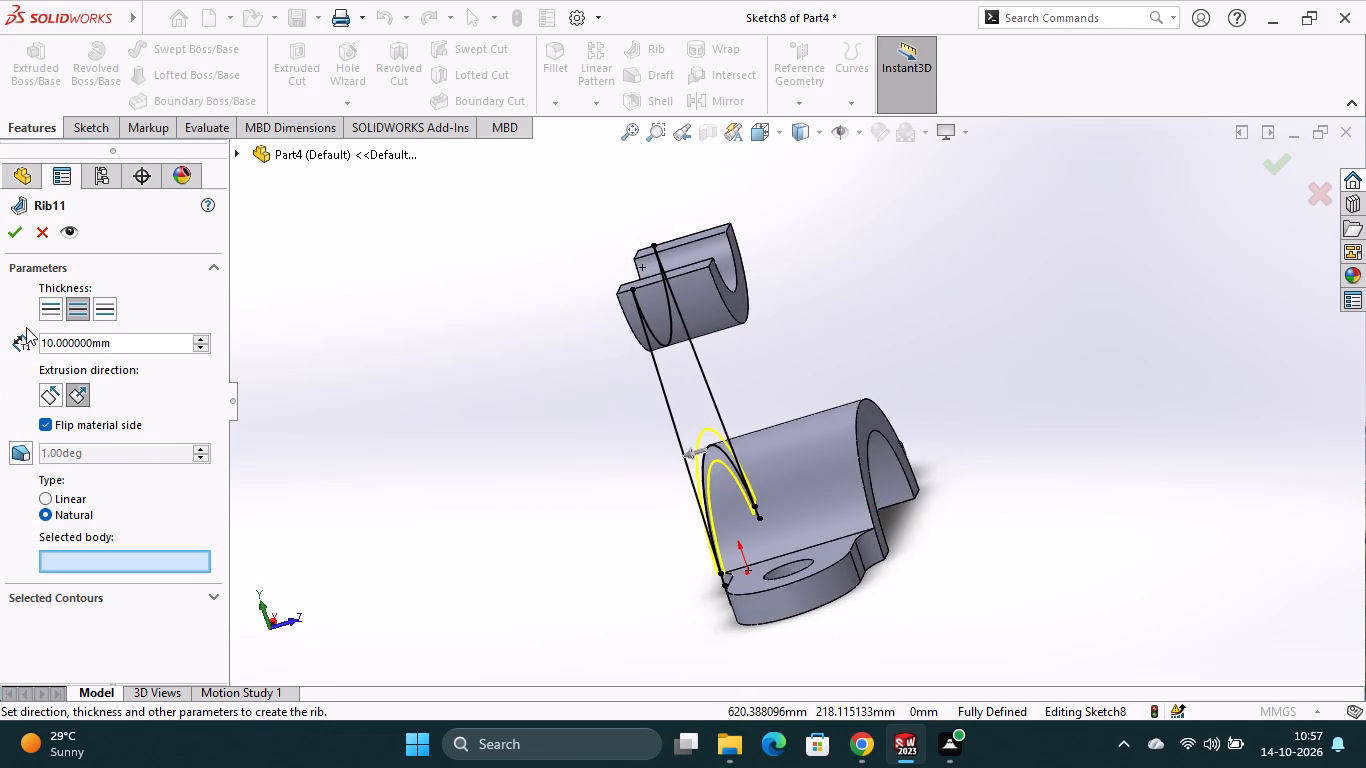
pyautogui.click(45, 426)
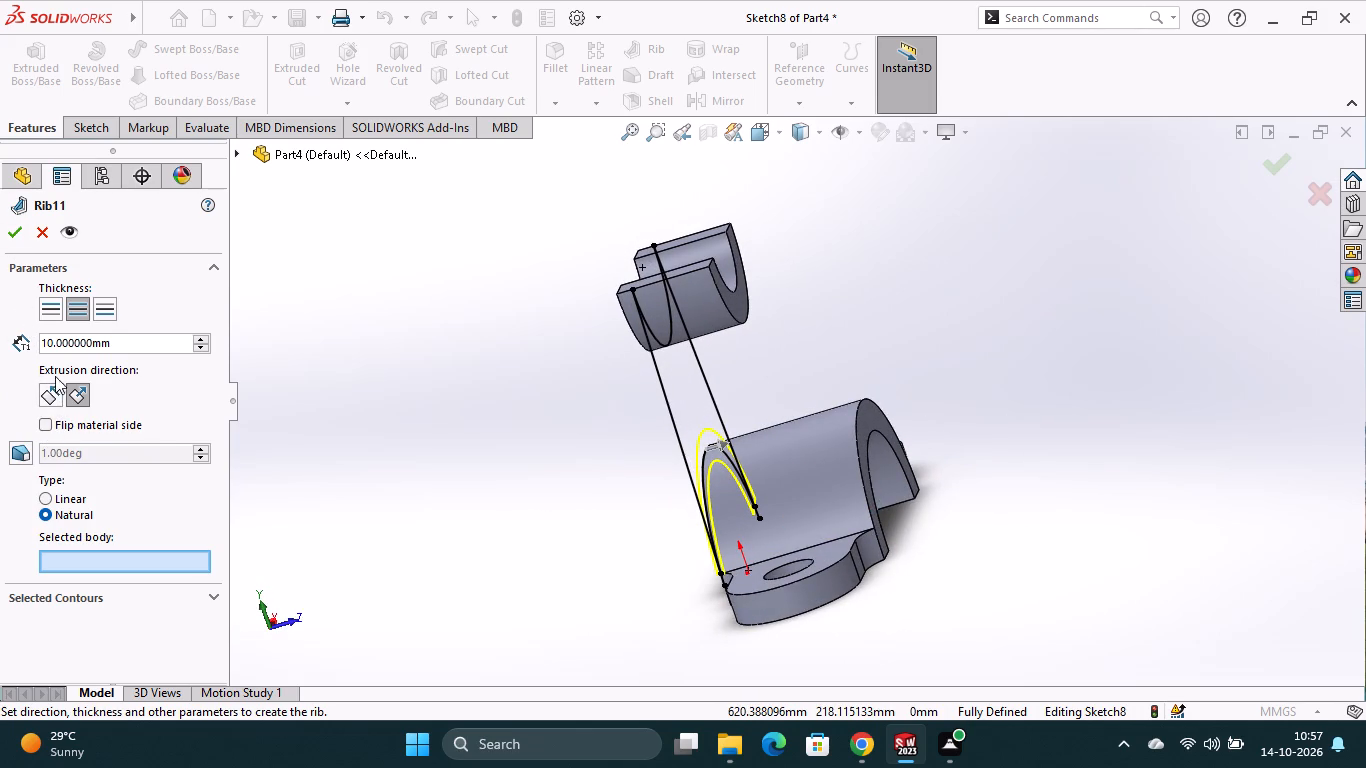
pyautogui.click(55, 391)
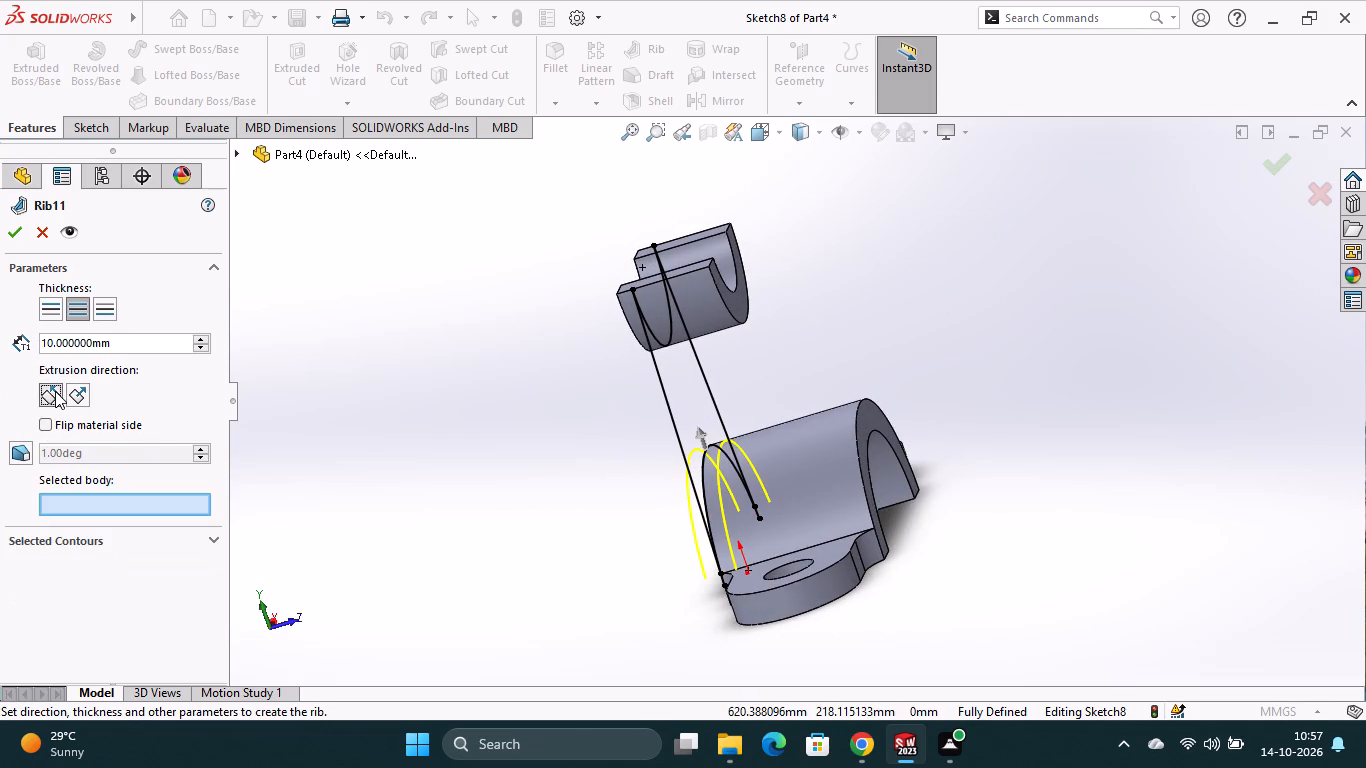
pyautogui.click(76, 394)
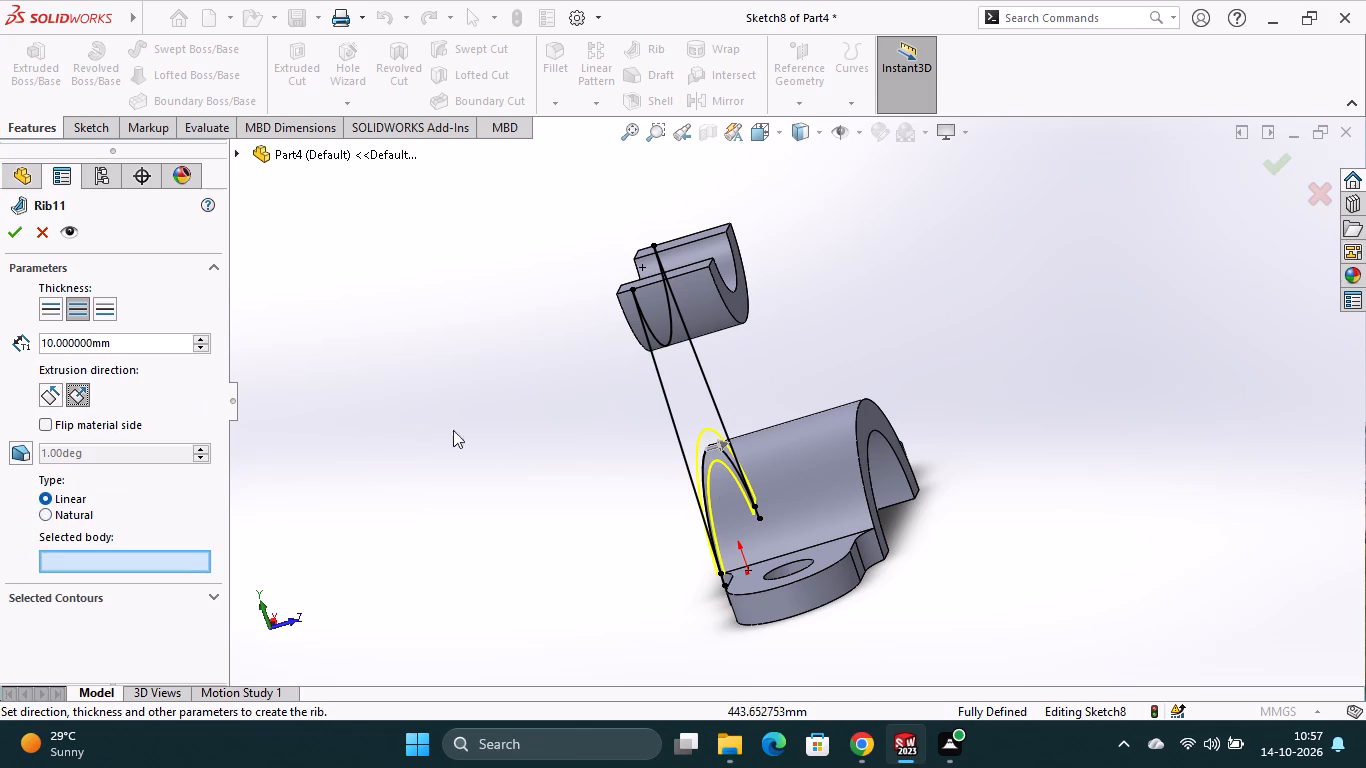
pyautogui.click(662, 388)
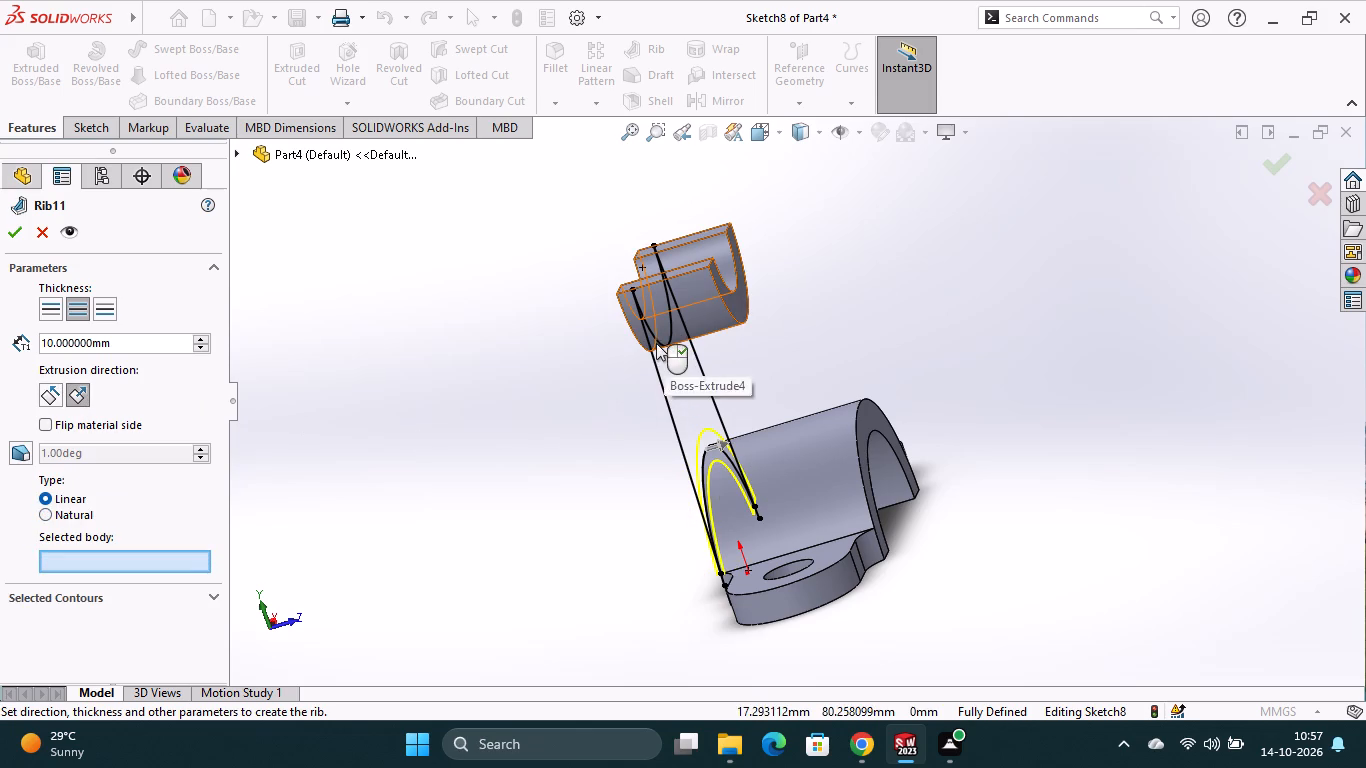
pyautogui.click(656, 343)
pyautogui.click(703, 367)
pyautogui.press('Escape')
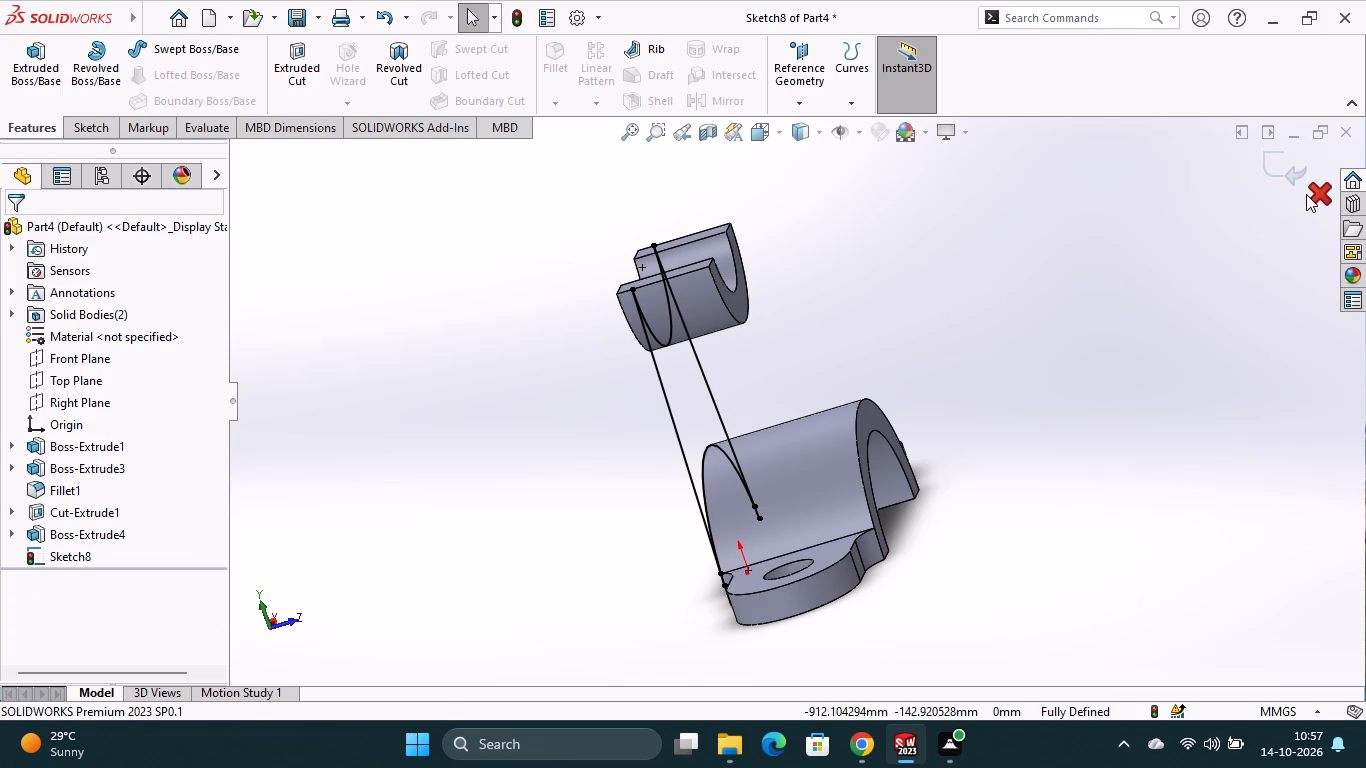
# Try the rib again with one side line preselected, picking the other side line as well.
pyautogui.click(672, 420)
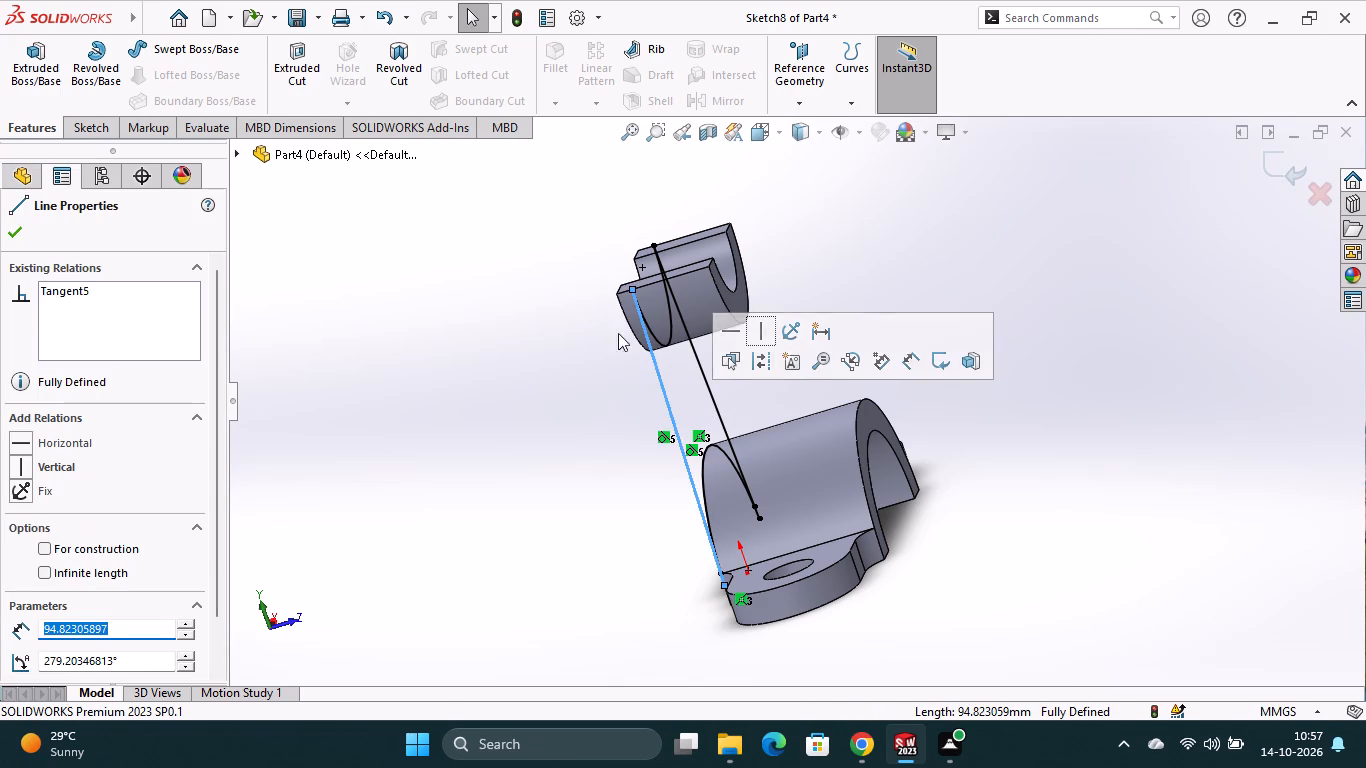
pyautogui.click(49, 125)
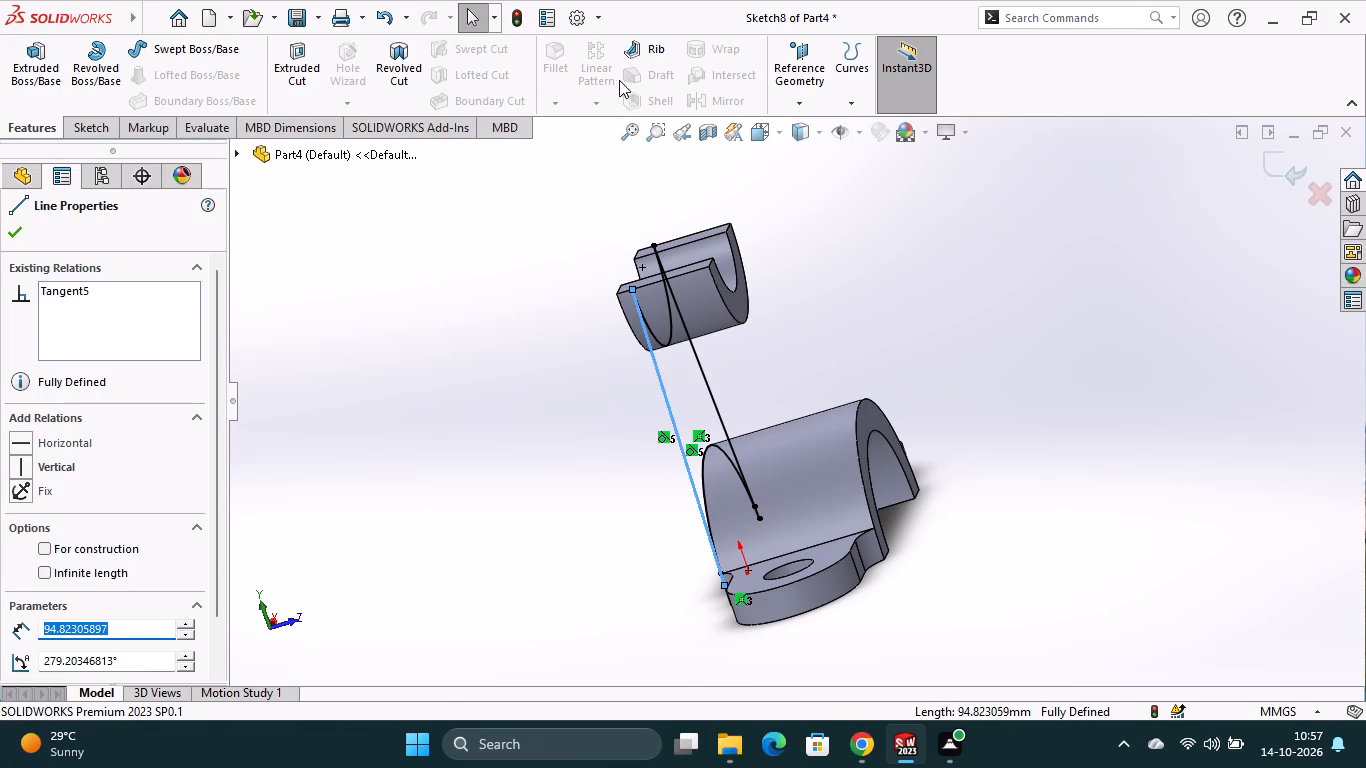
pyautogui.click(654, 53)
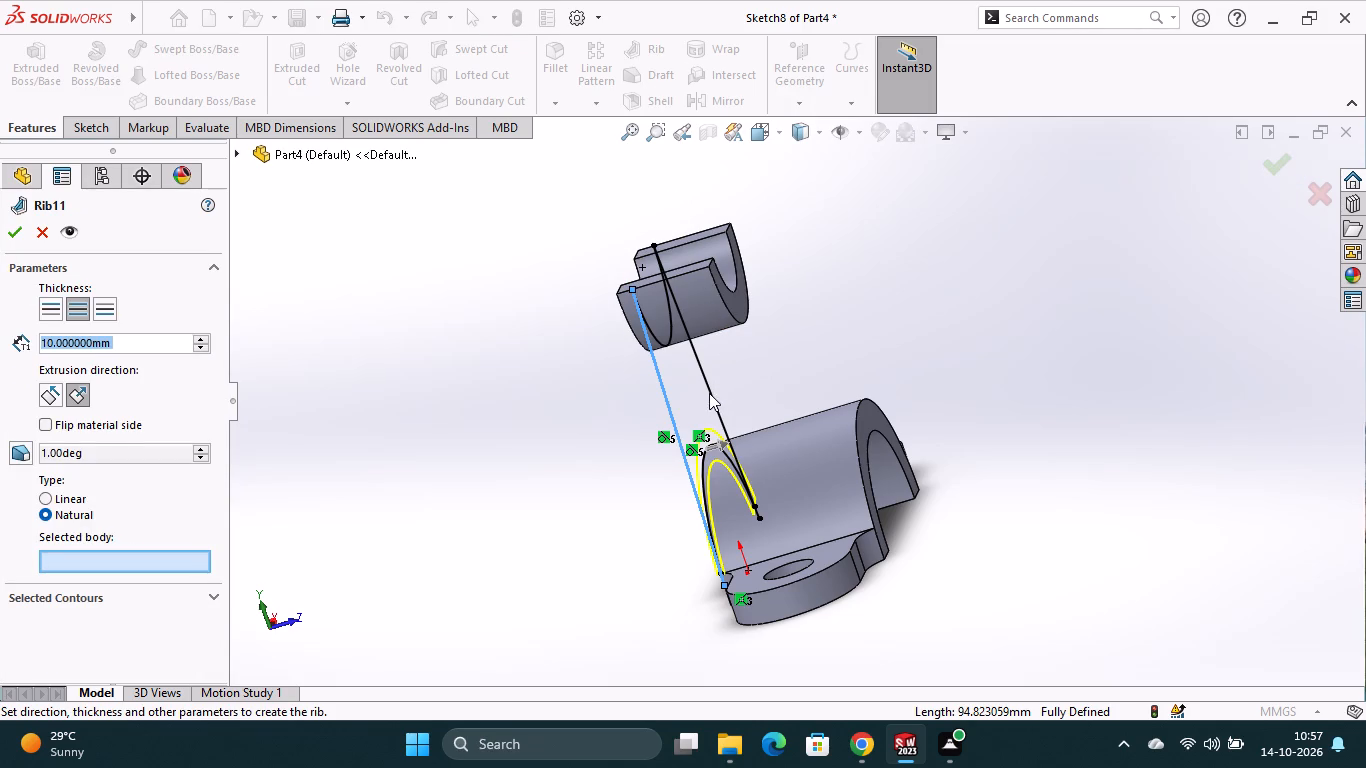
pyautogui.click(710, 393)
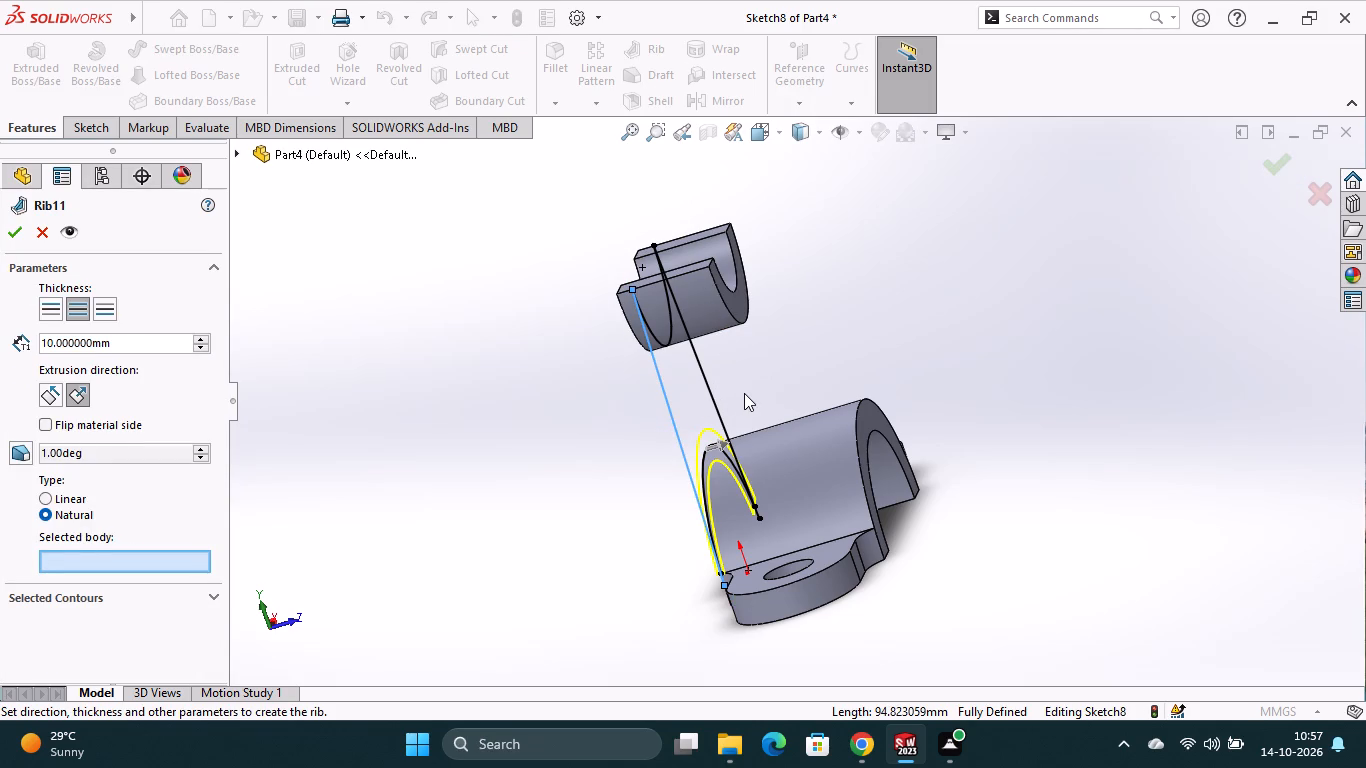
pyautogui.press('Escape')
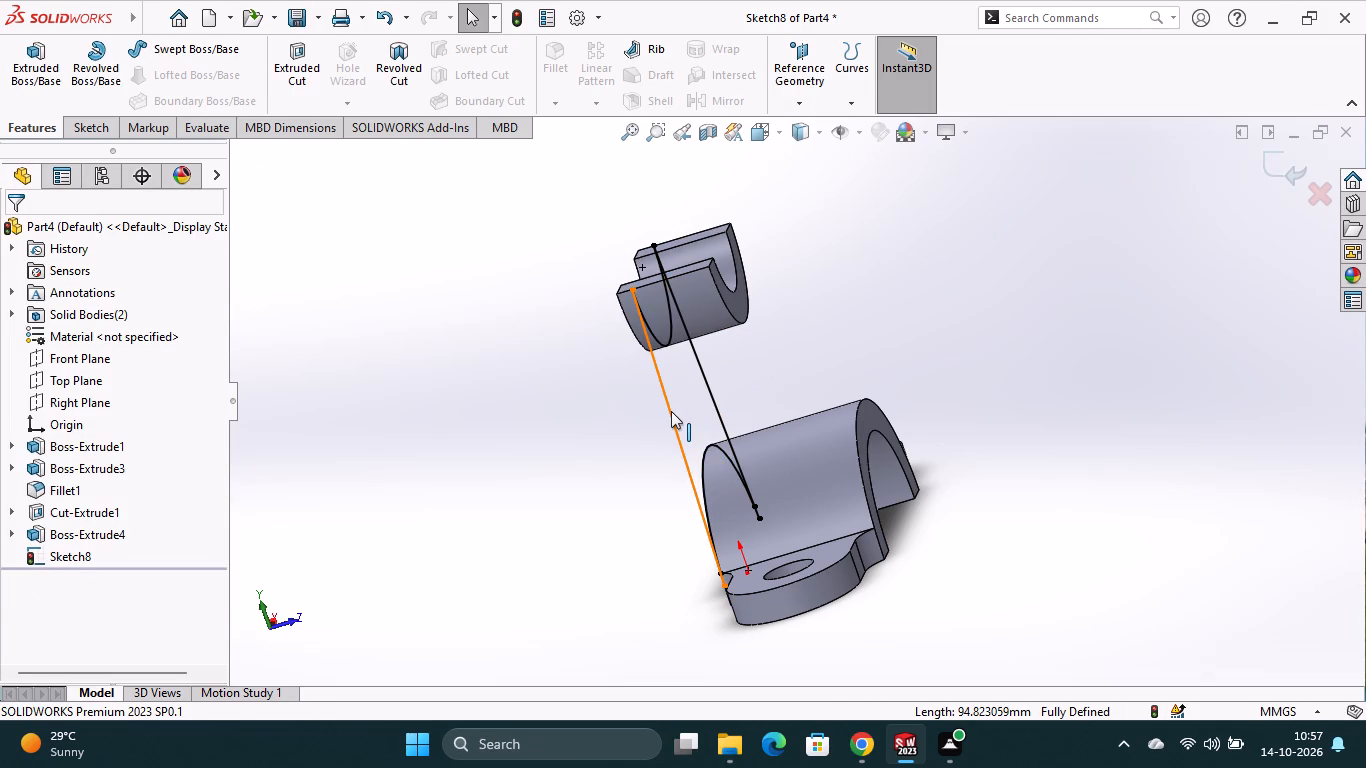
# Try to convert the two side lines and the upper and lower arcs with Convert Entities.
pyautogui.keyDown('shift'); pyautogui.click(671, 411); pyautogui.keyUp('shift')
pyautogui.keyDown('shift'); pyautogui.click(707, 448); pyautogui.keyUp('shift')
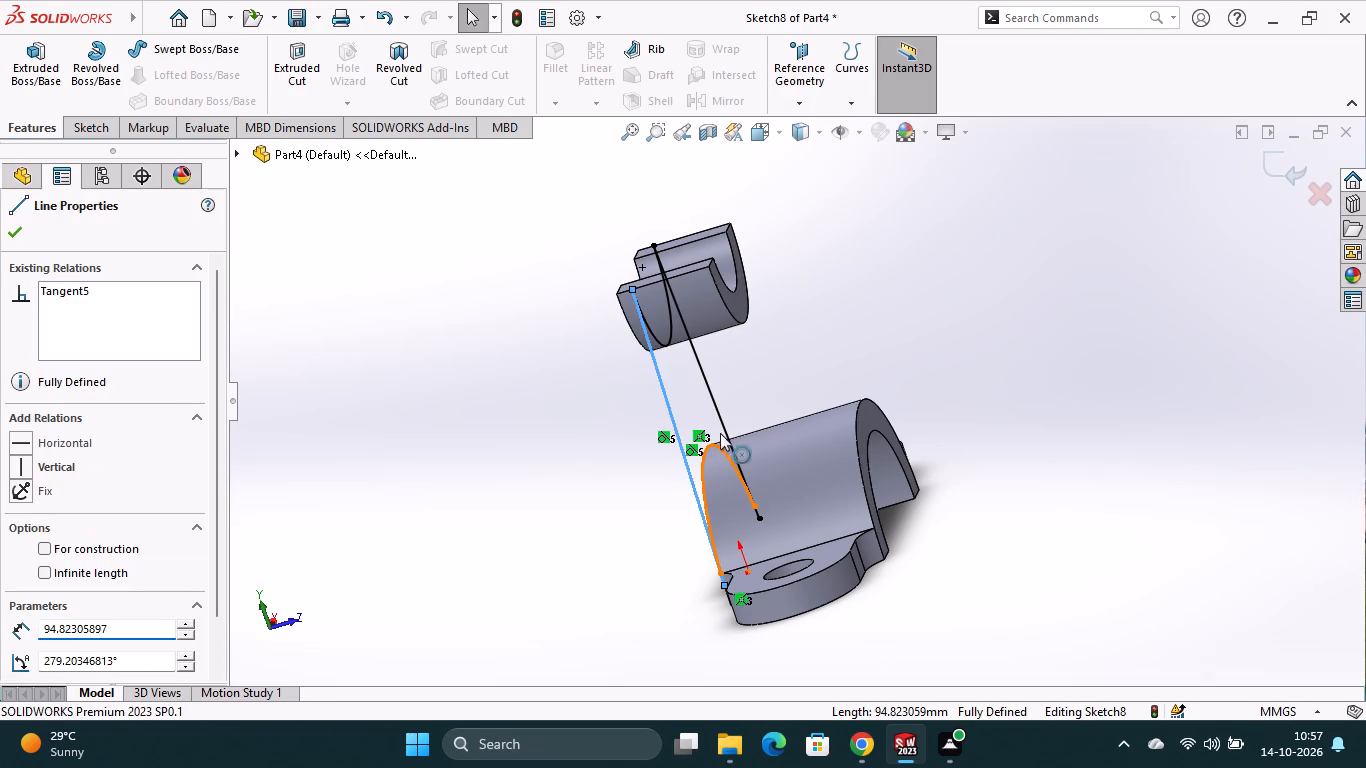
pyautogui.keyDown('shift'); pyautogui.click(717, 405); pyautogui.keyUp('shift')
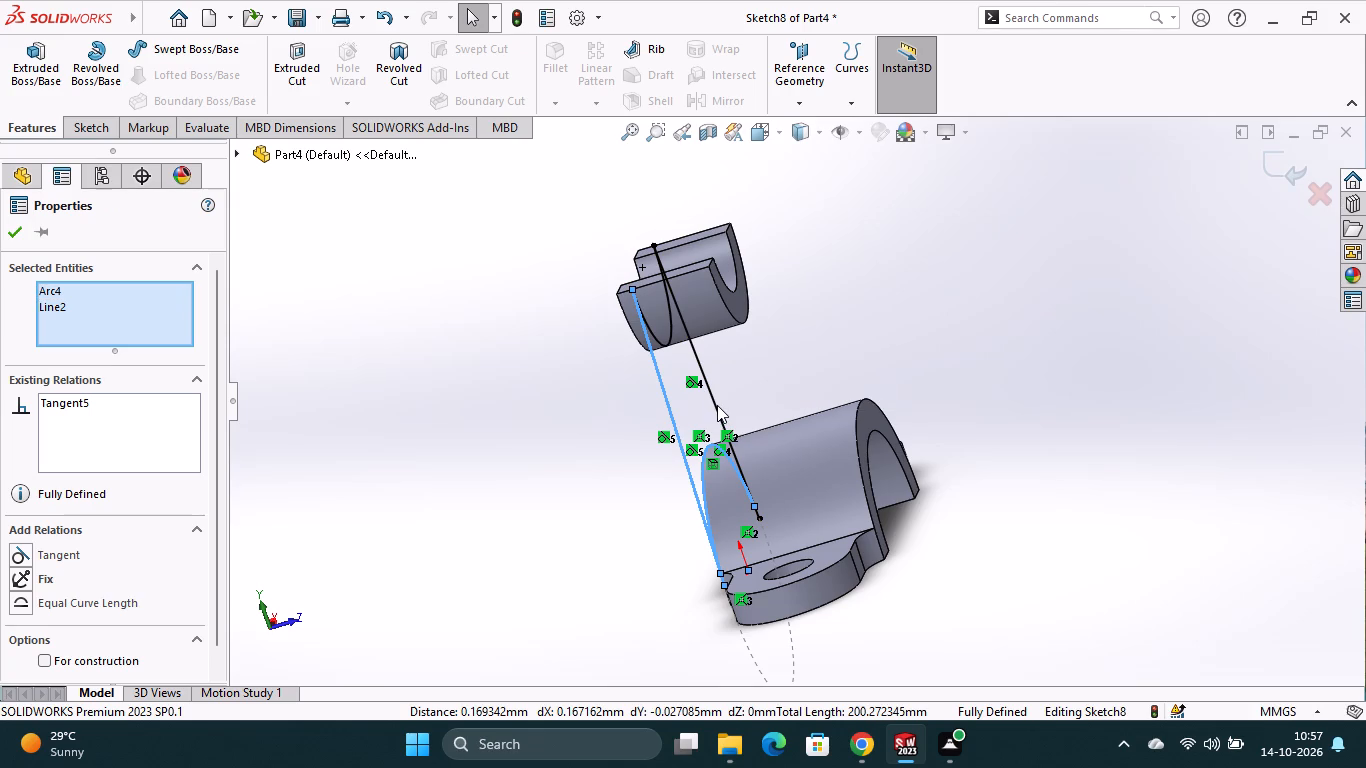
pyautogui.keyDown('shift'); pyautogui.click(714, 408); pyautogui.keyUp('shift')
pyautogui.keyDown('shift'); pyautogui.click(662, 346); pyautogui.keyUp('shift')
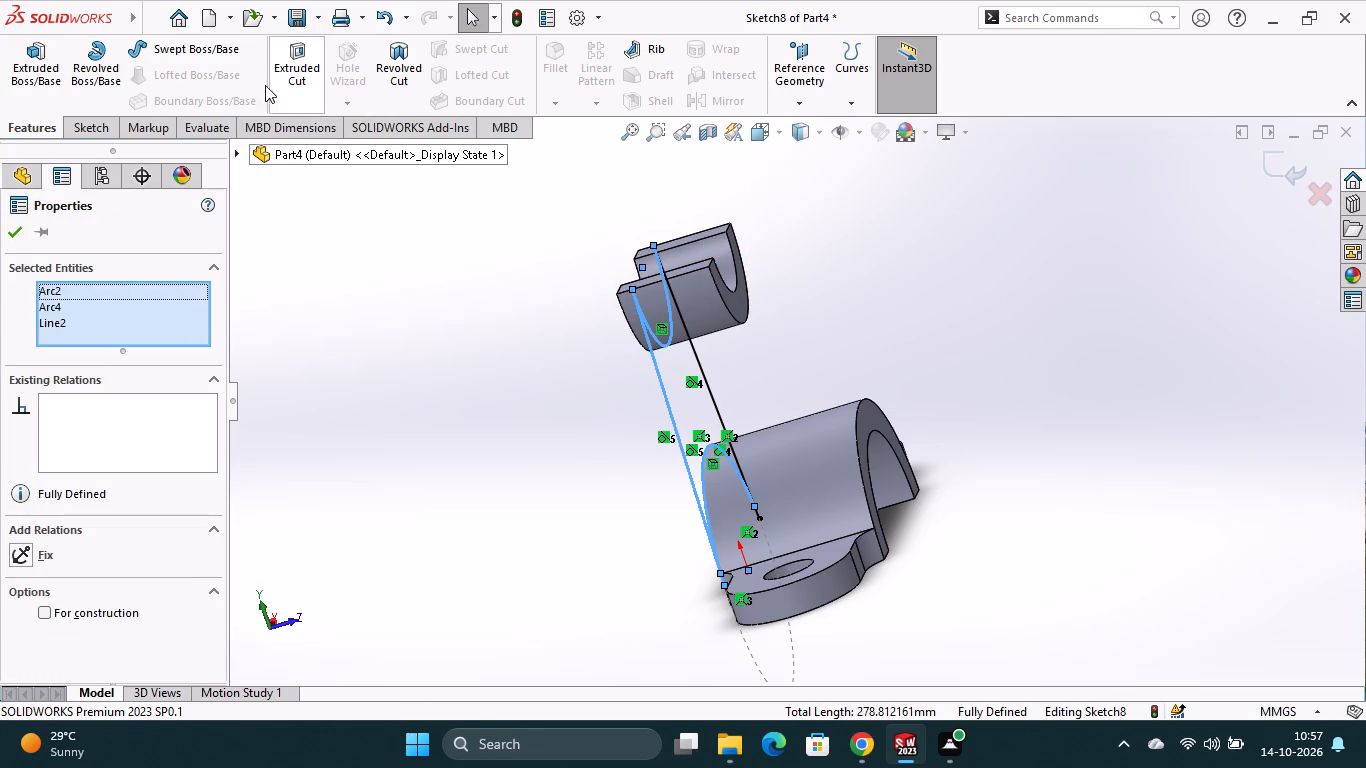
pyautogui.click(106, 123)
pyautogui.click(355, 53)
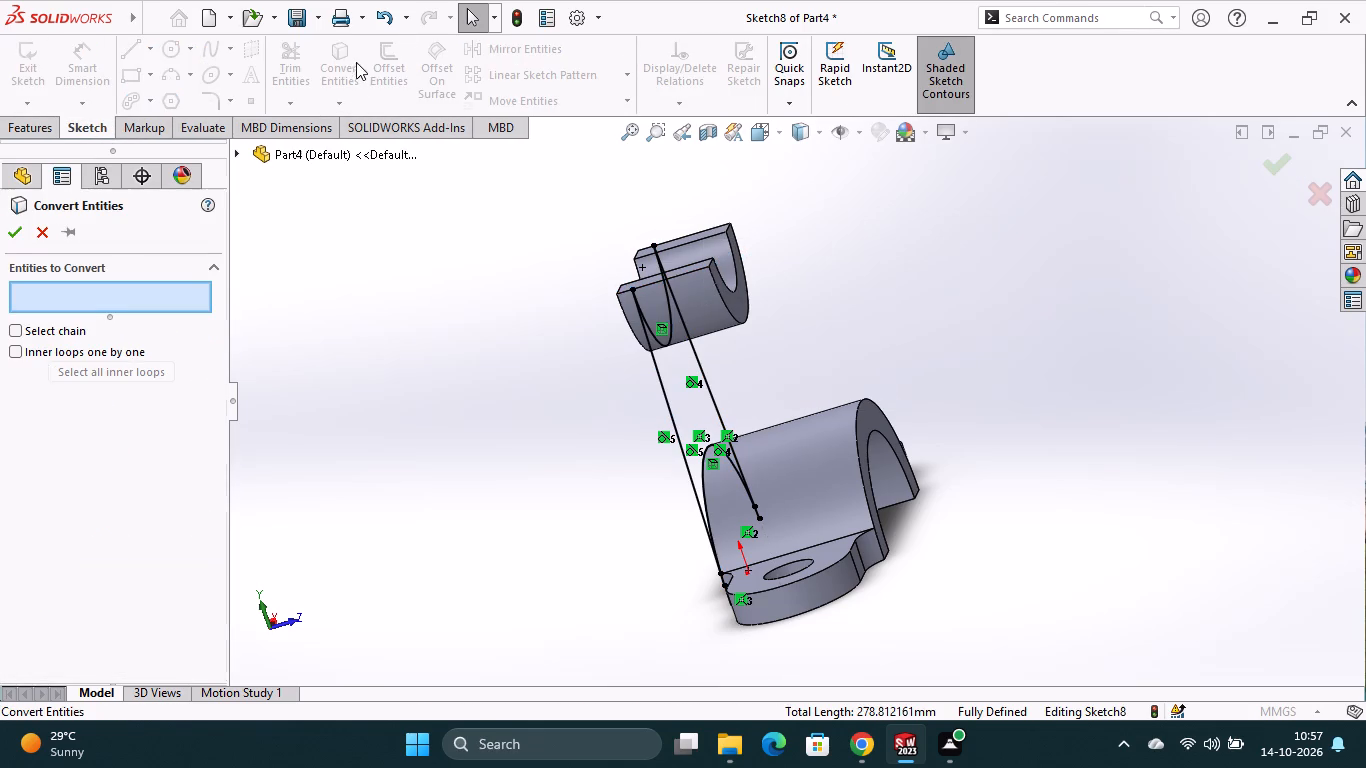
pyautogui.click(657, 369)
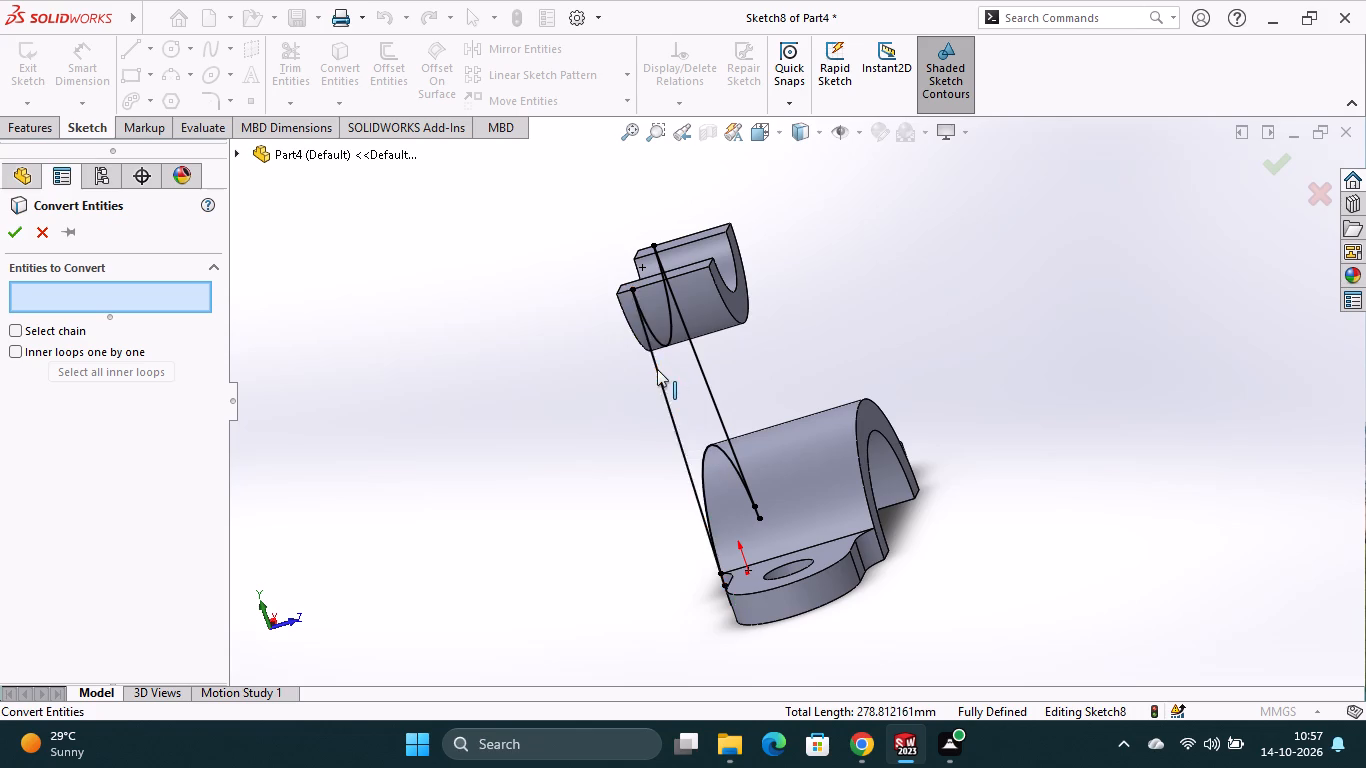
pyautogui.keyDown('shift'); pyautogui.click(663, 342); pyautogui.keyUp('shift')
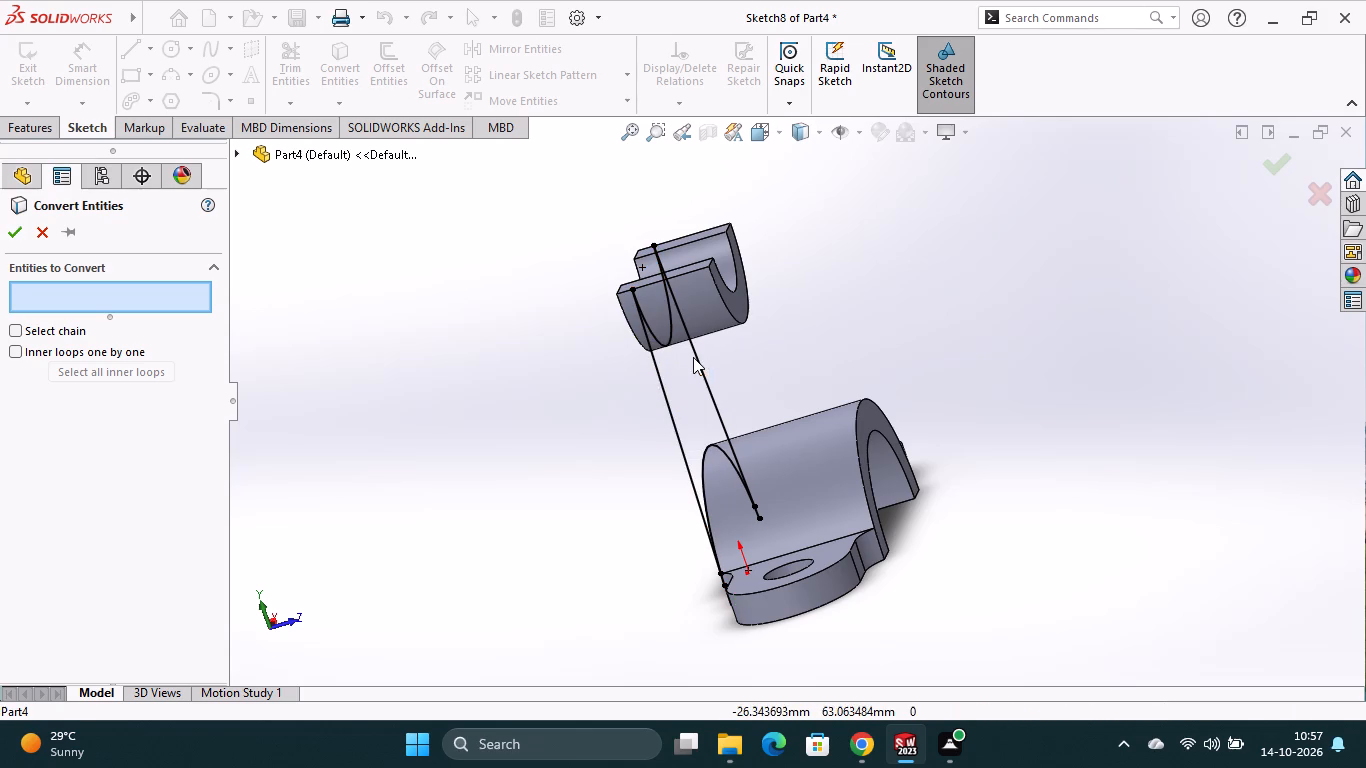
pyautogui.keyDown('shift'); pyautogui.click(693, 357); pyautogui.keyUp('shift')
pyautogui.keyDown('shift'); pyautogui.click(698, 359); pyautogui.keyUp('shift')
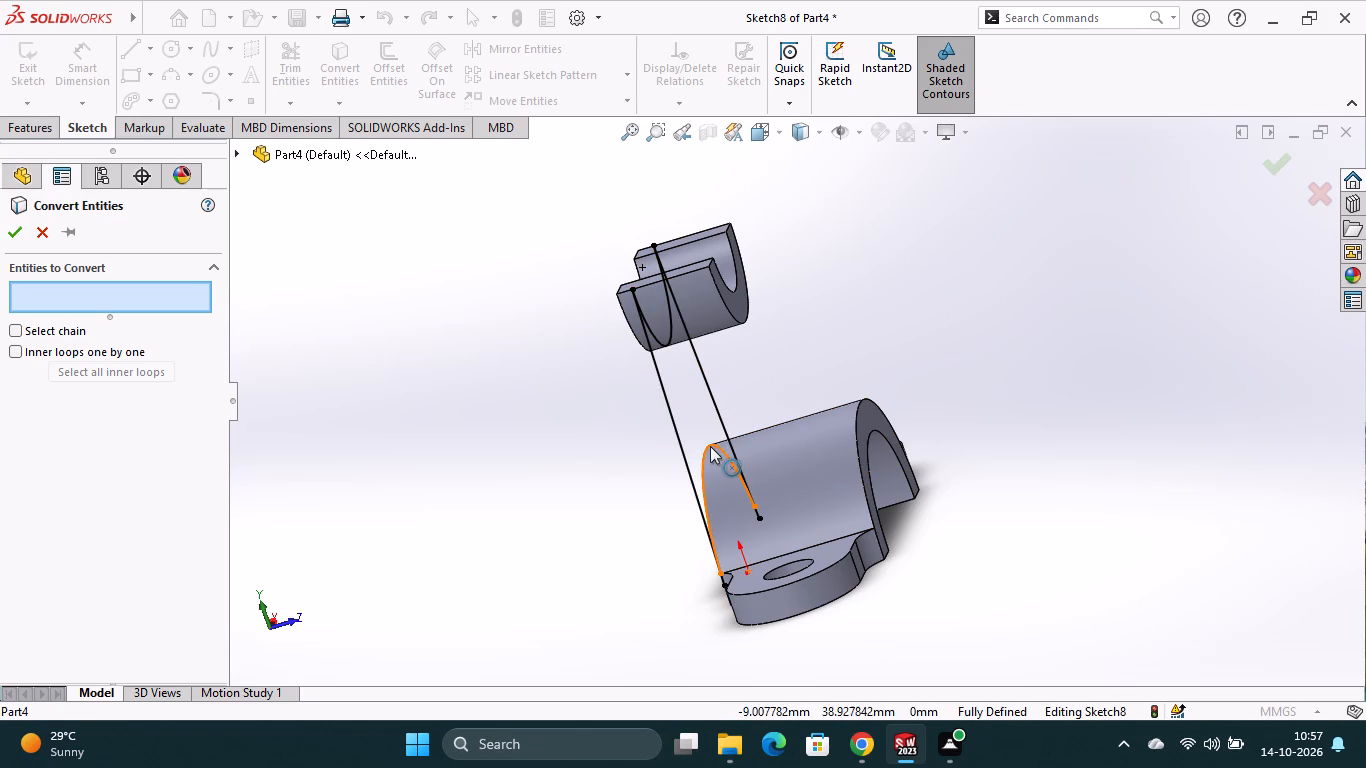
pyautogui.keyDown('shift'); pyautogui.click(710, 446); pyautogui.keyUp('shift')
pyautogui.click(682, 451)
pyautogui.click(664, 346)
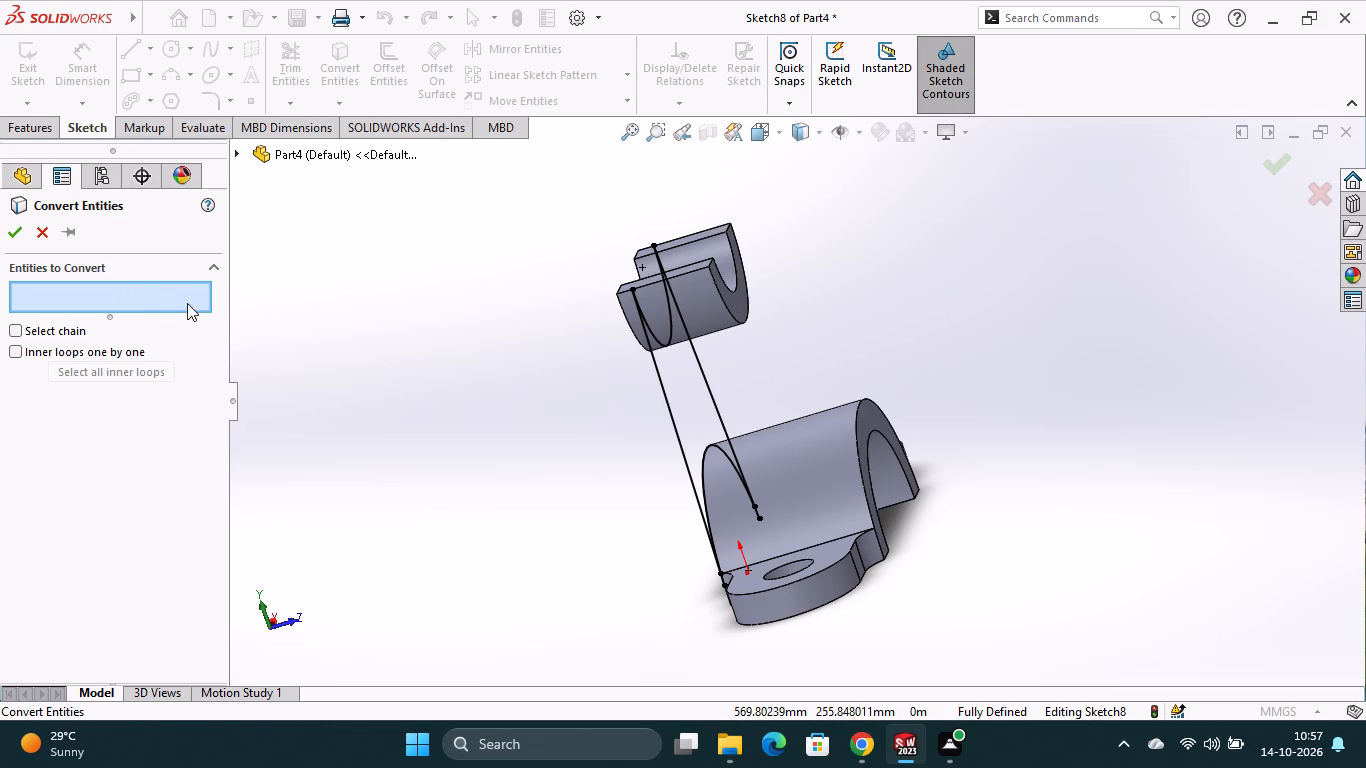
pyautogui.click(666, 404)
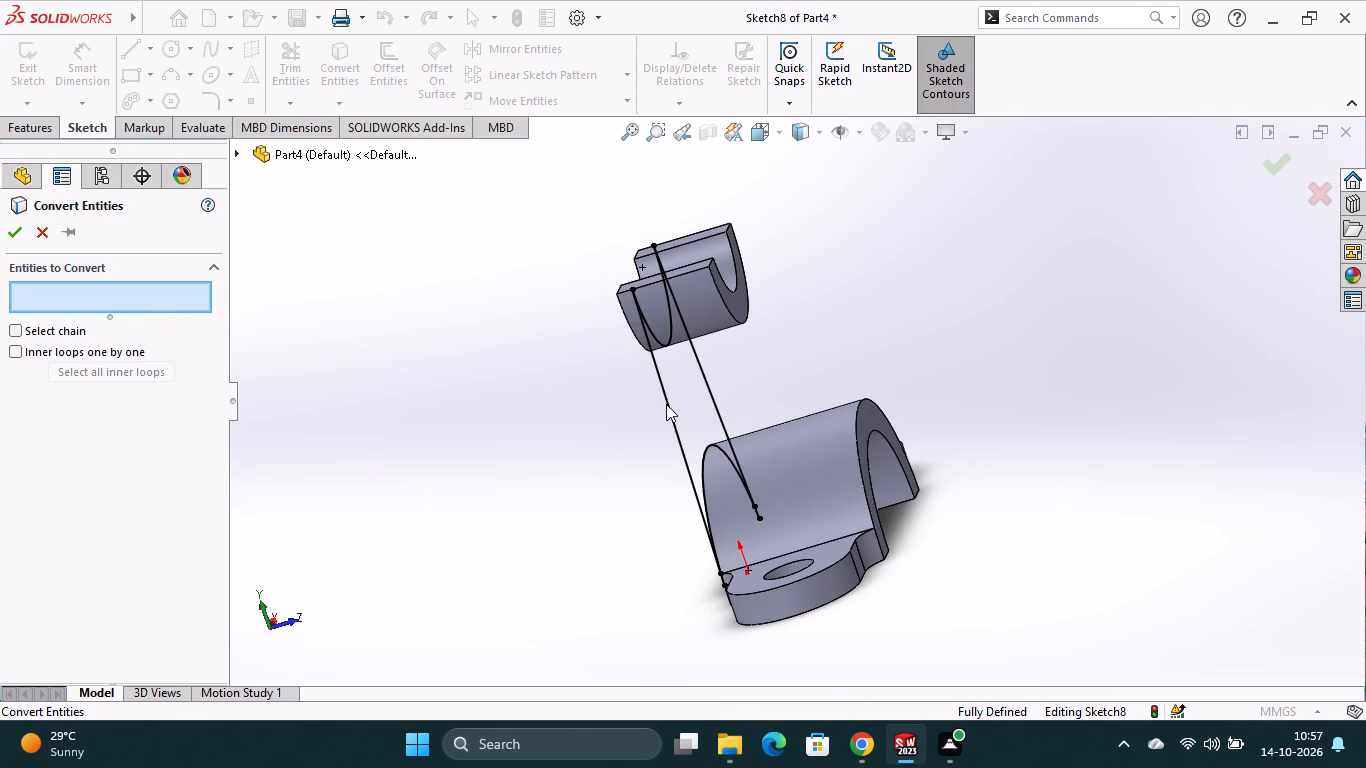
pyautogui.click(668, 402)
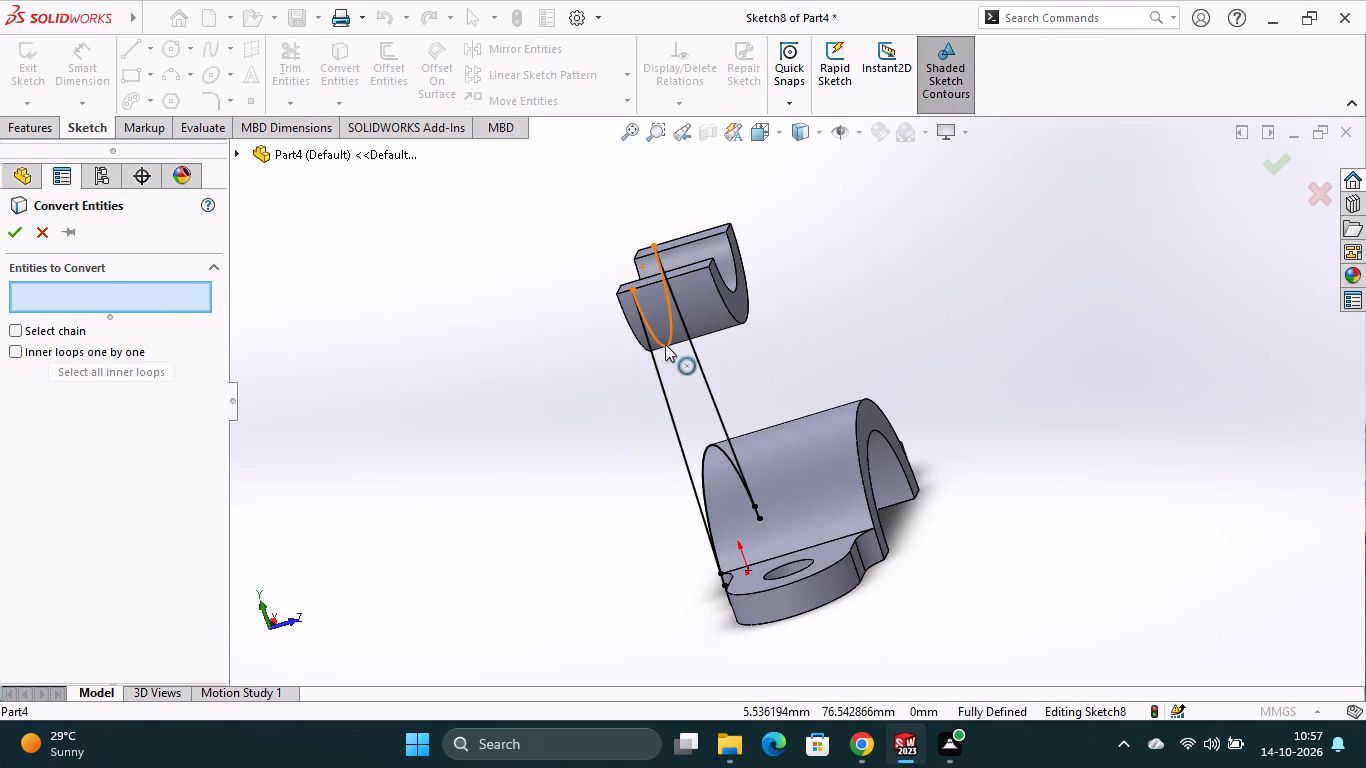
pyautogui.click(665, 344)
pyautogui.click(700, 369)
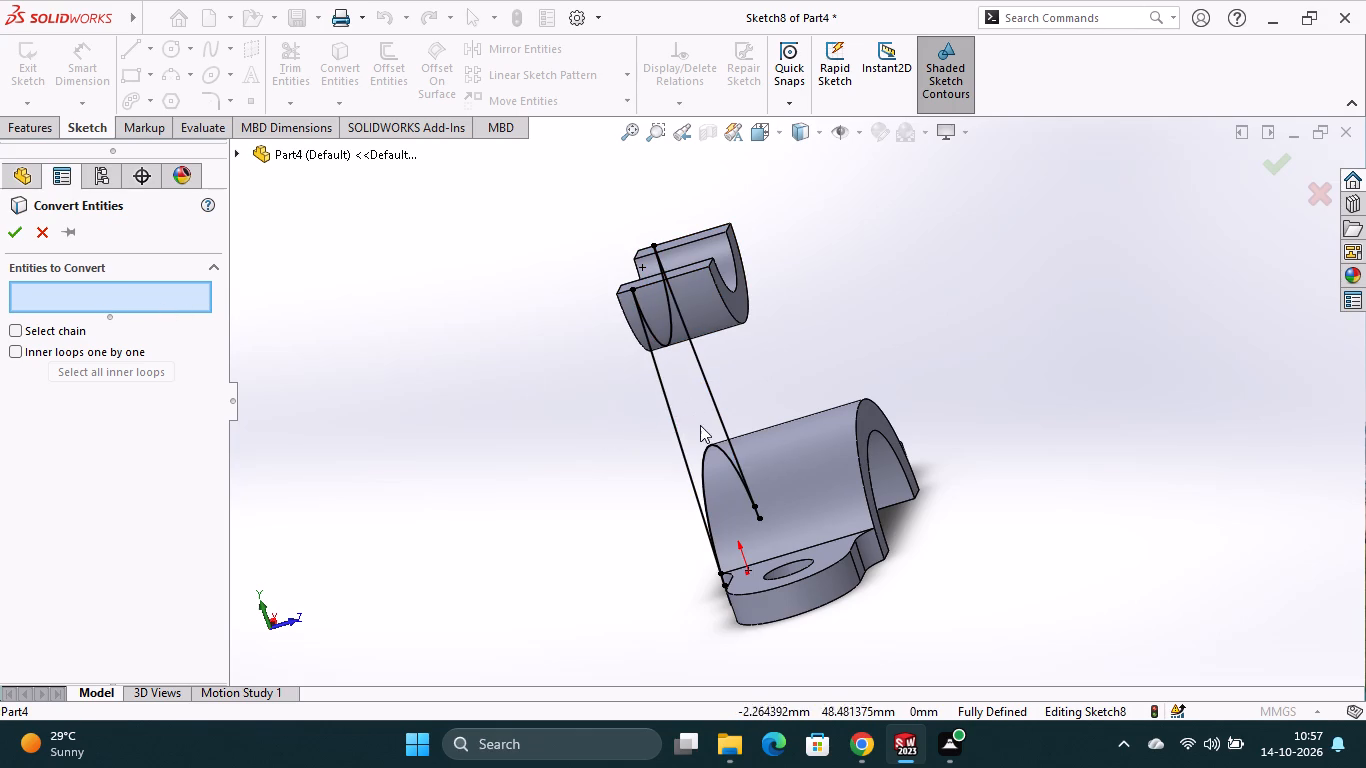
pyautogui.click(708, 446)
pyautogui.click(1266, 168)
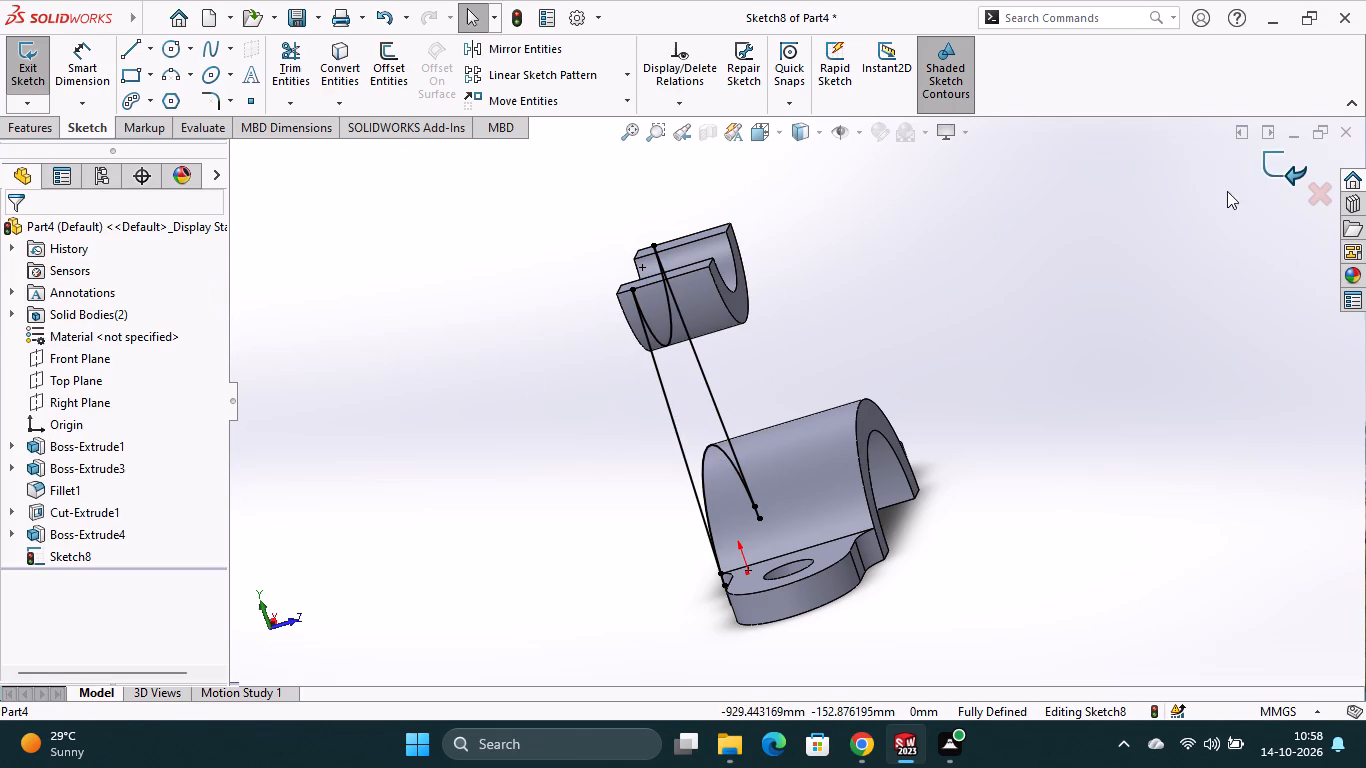
# Create a rib between the half rings from the current sketch, picking a side line for it.
pyautogui.click(53, 126)
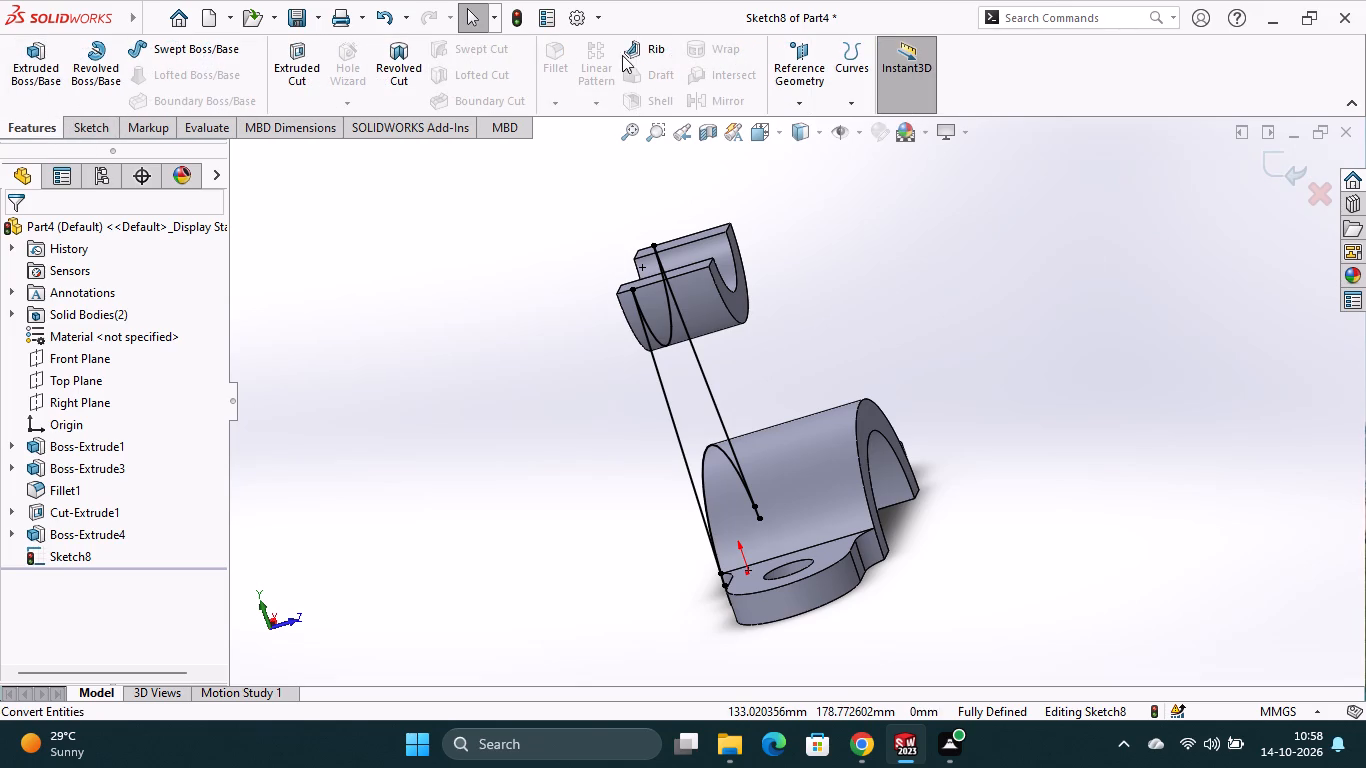
pyautogui.click(640, 52)
pyautogui.click(665, 396)
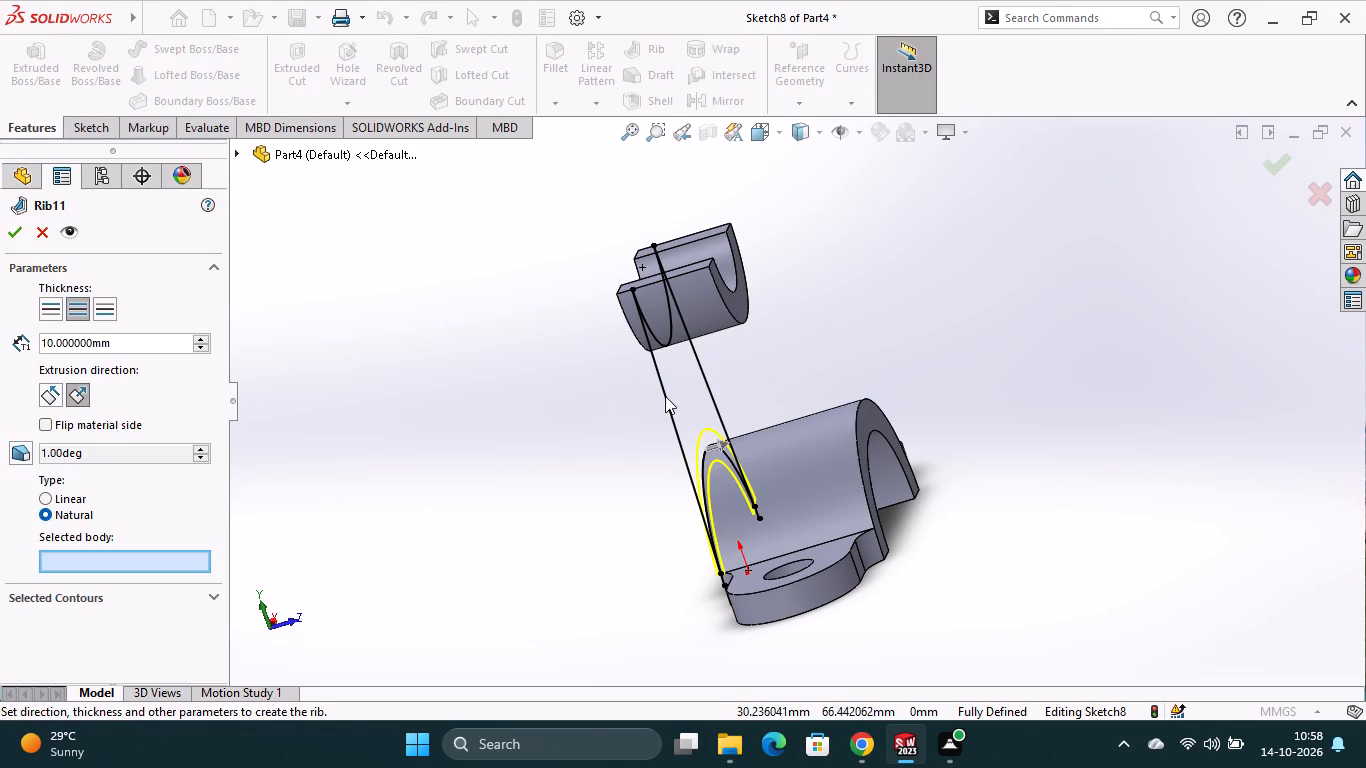
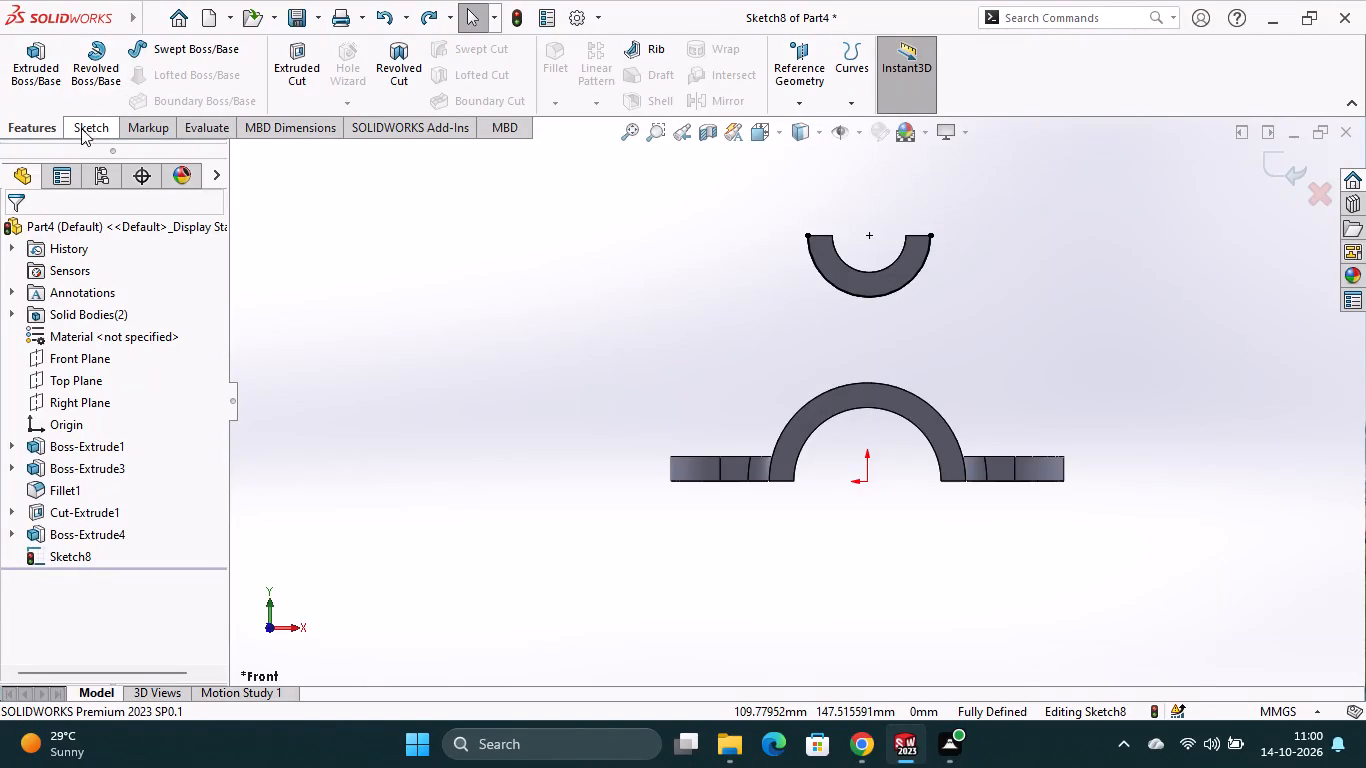
# Convert the lower half ring's outer arc edge into the current sketch with Convert Entities.
pyautogui.click(86, 130)
pyautogui.click(339, 86)
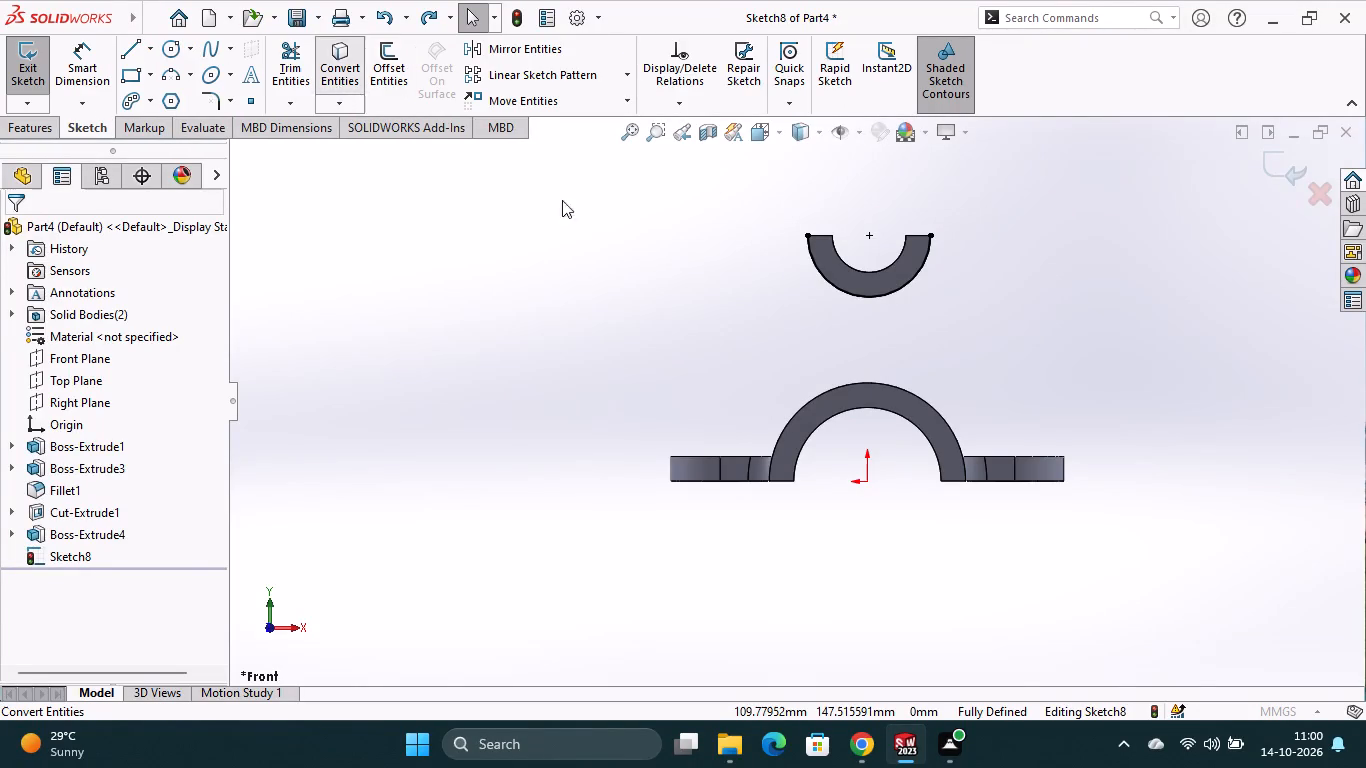
pyautogui.click(854, 382)
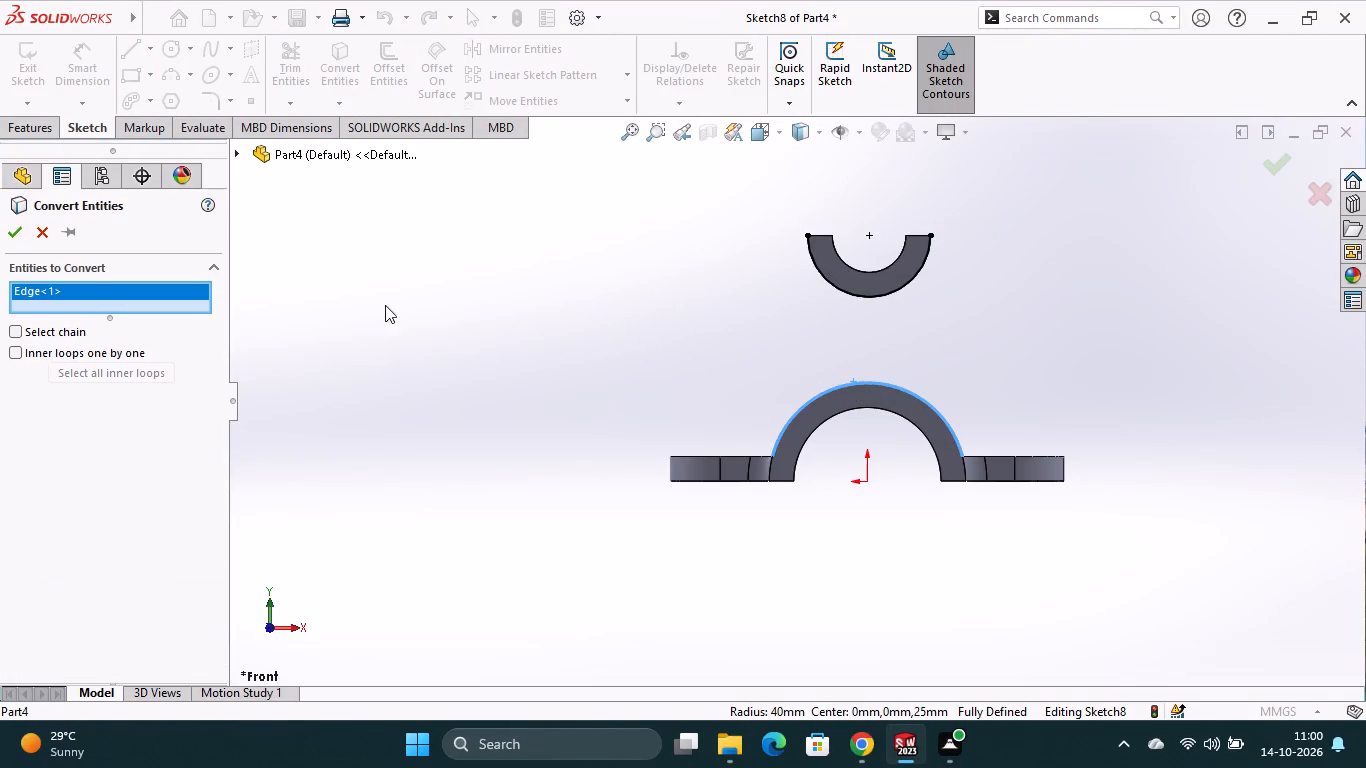
pyautogui.click(9, 239)
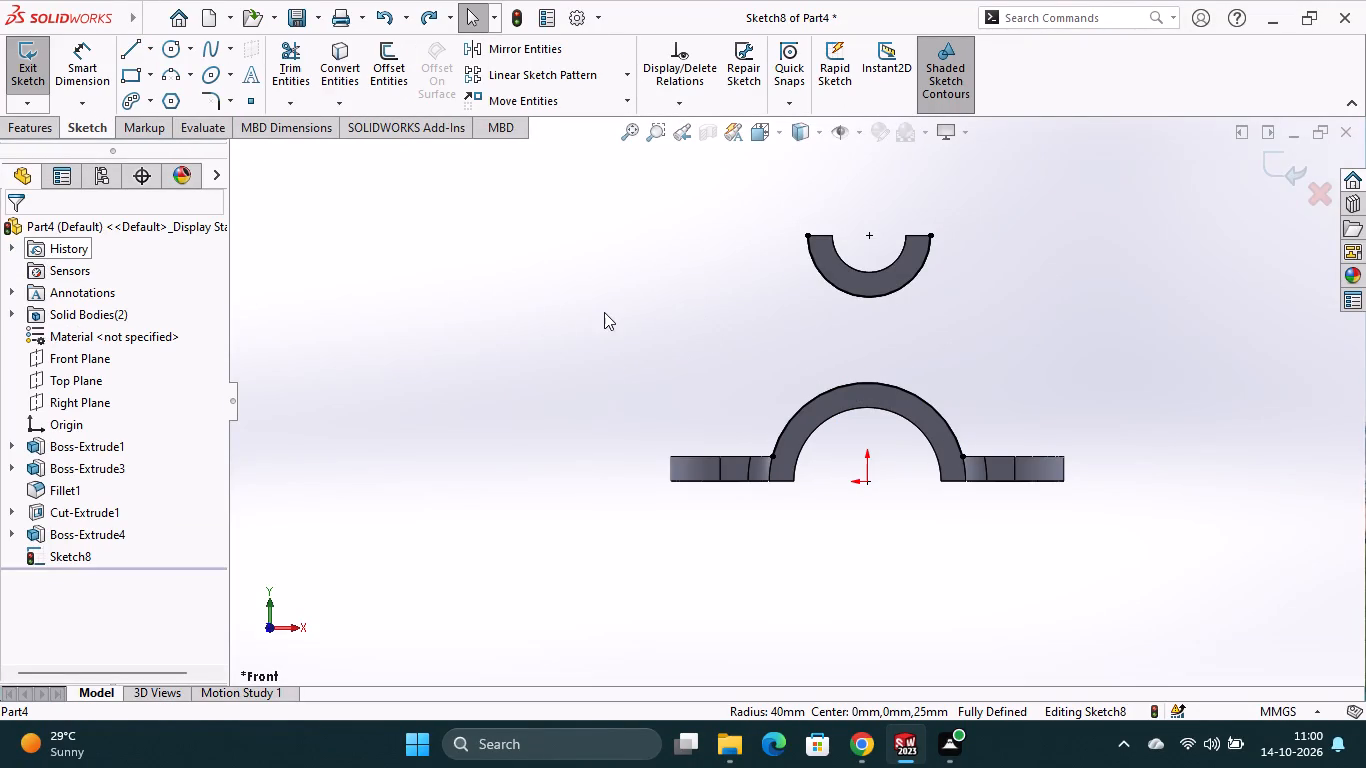
# Sketch two side lines joining the upper arc's endpoints to the corresponding endpoints of the lower arc, closing the profile.
pyautogui.click(126, 52)
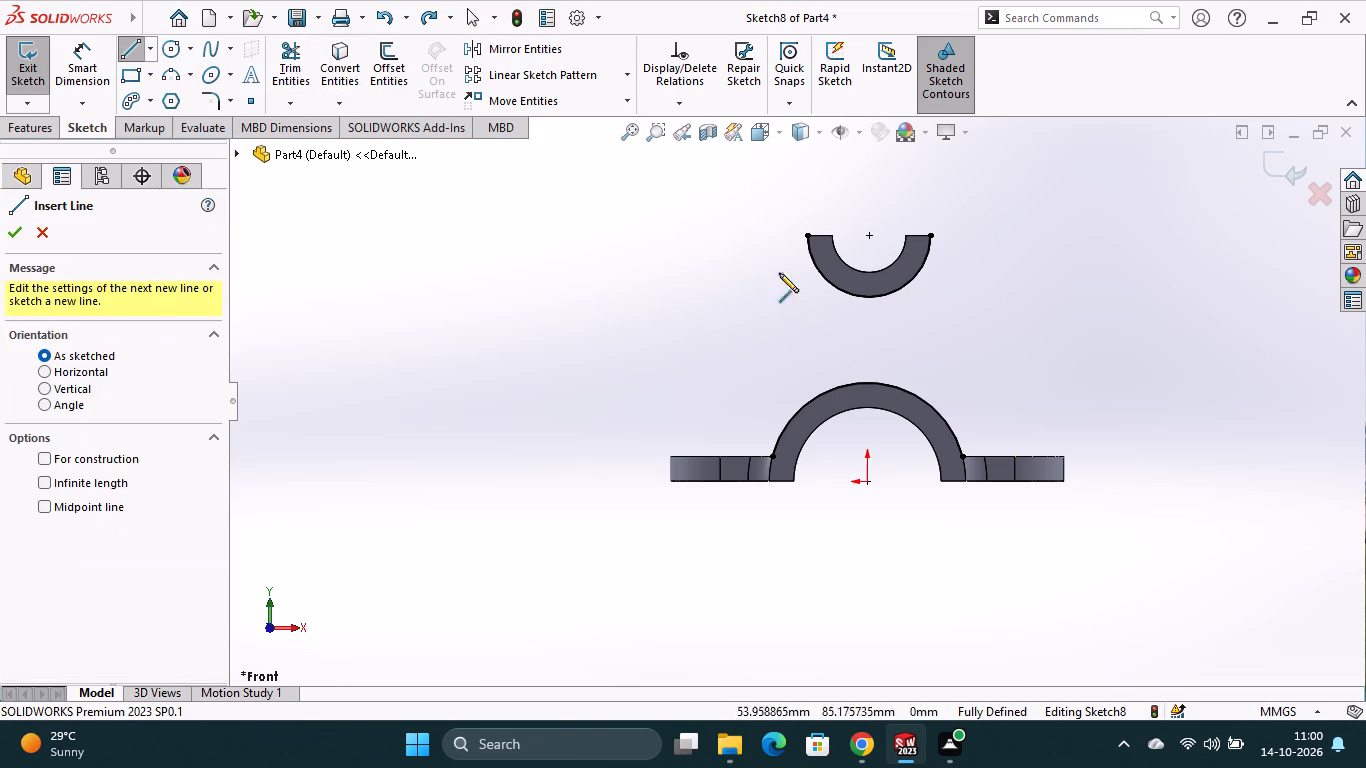
pyautogui.click(806, 235)
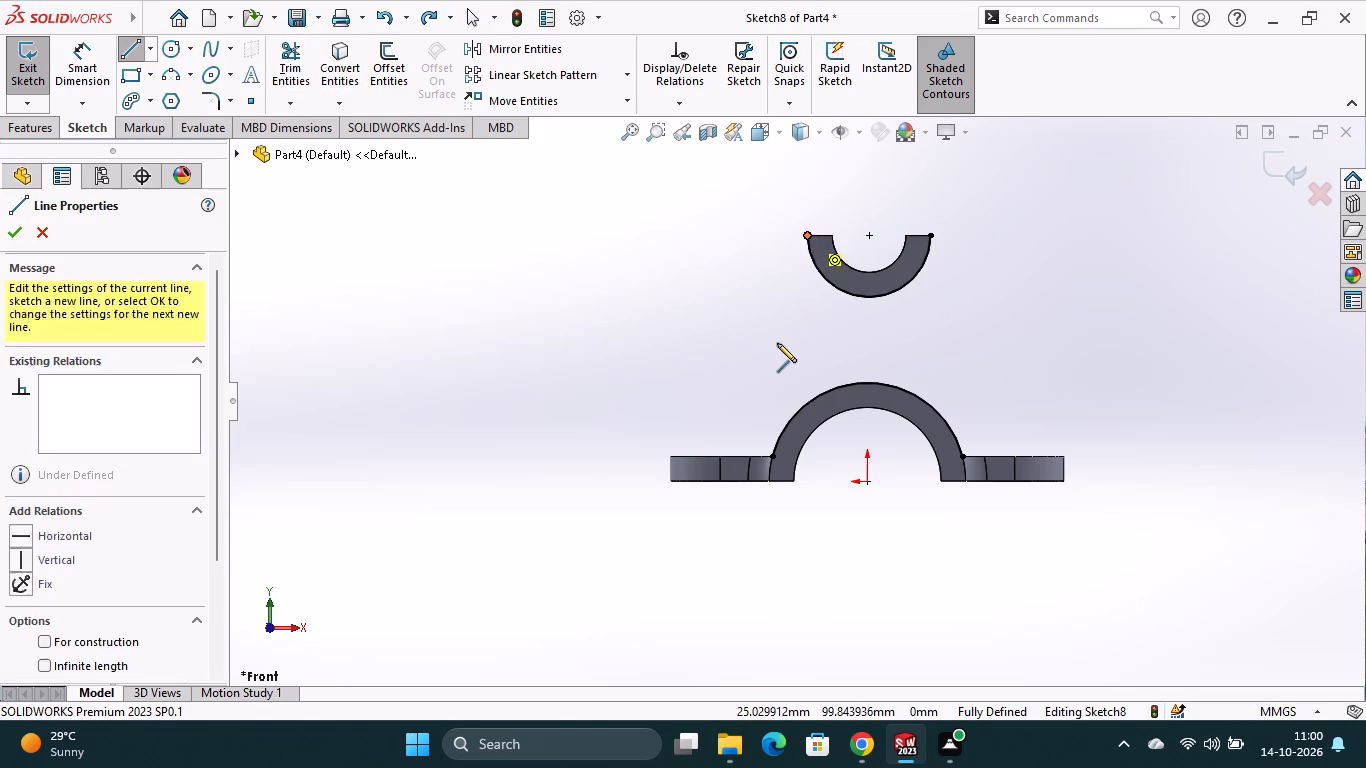
pyautogui.click(771, 457)
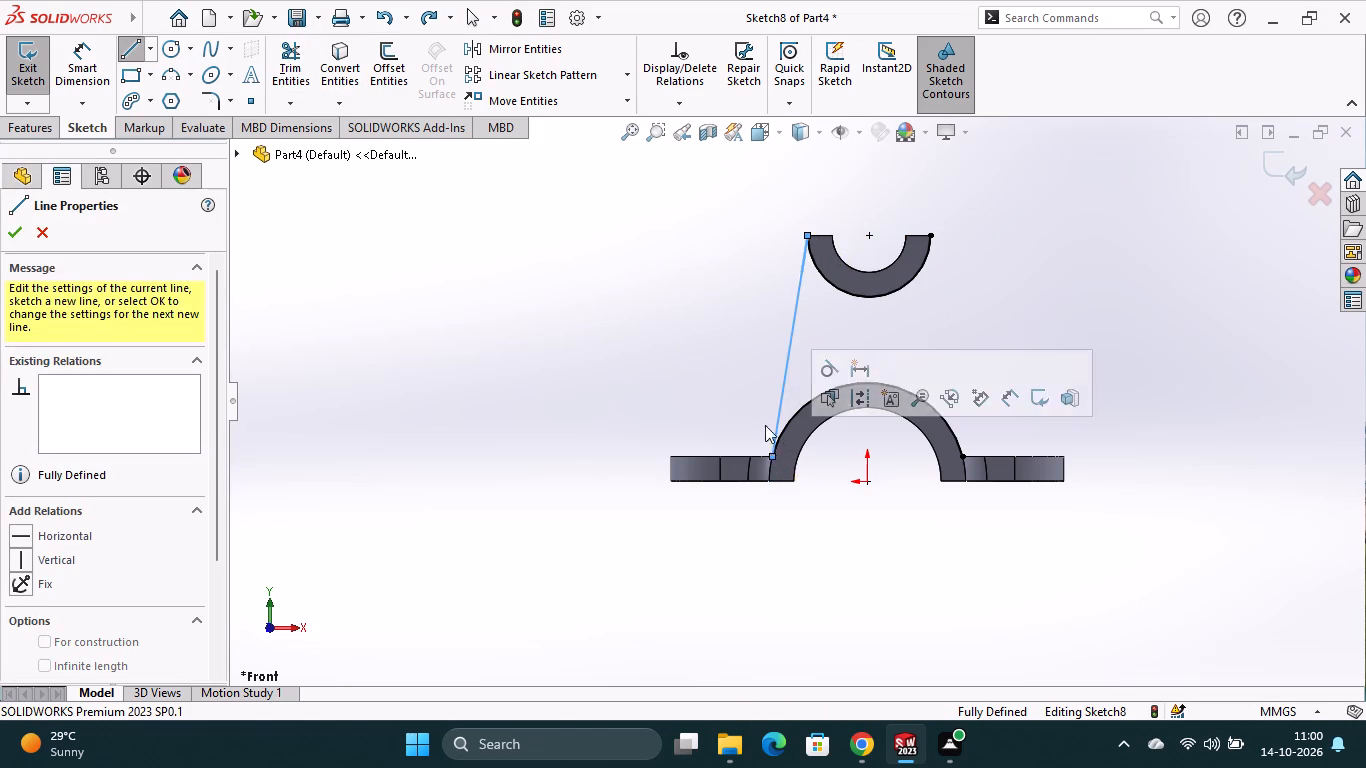
pyautogui.press('Escape')
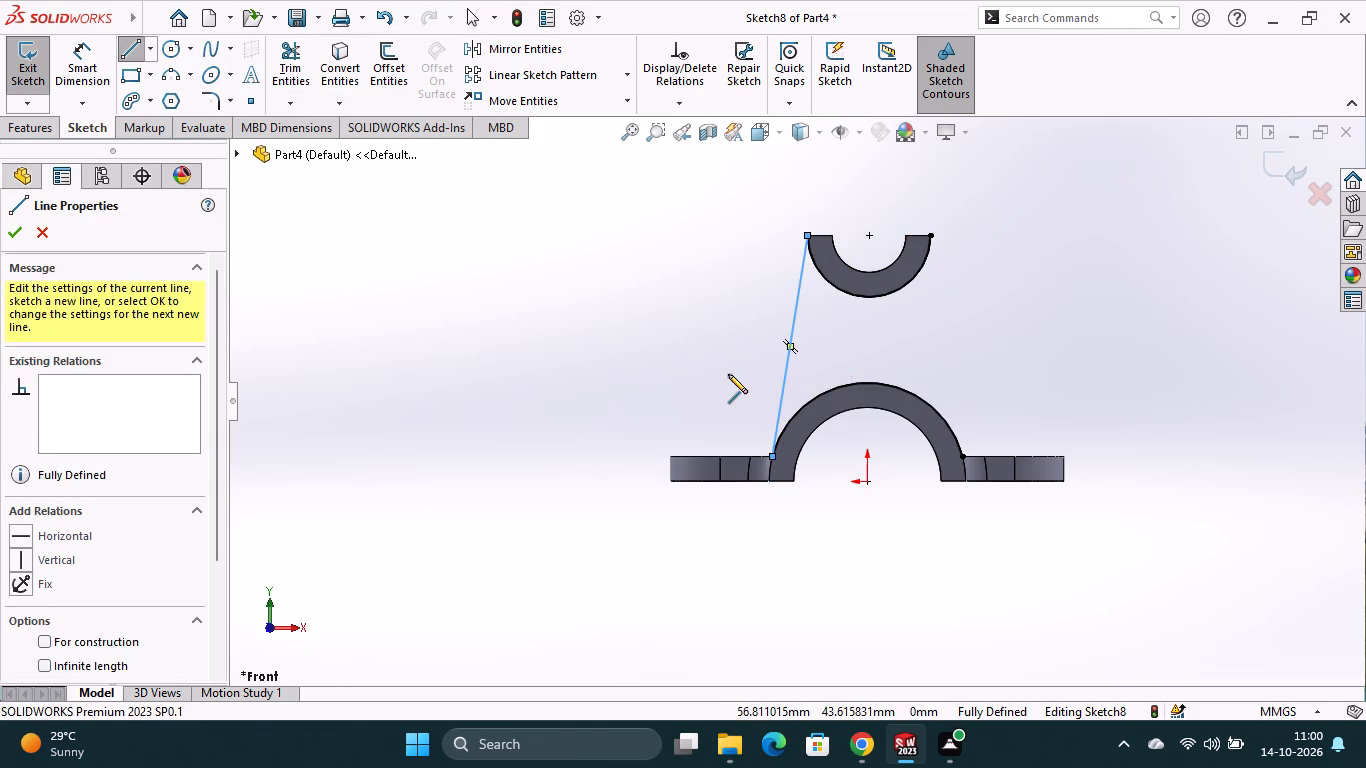
pyautogui.click(931, 233)
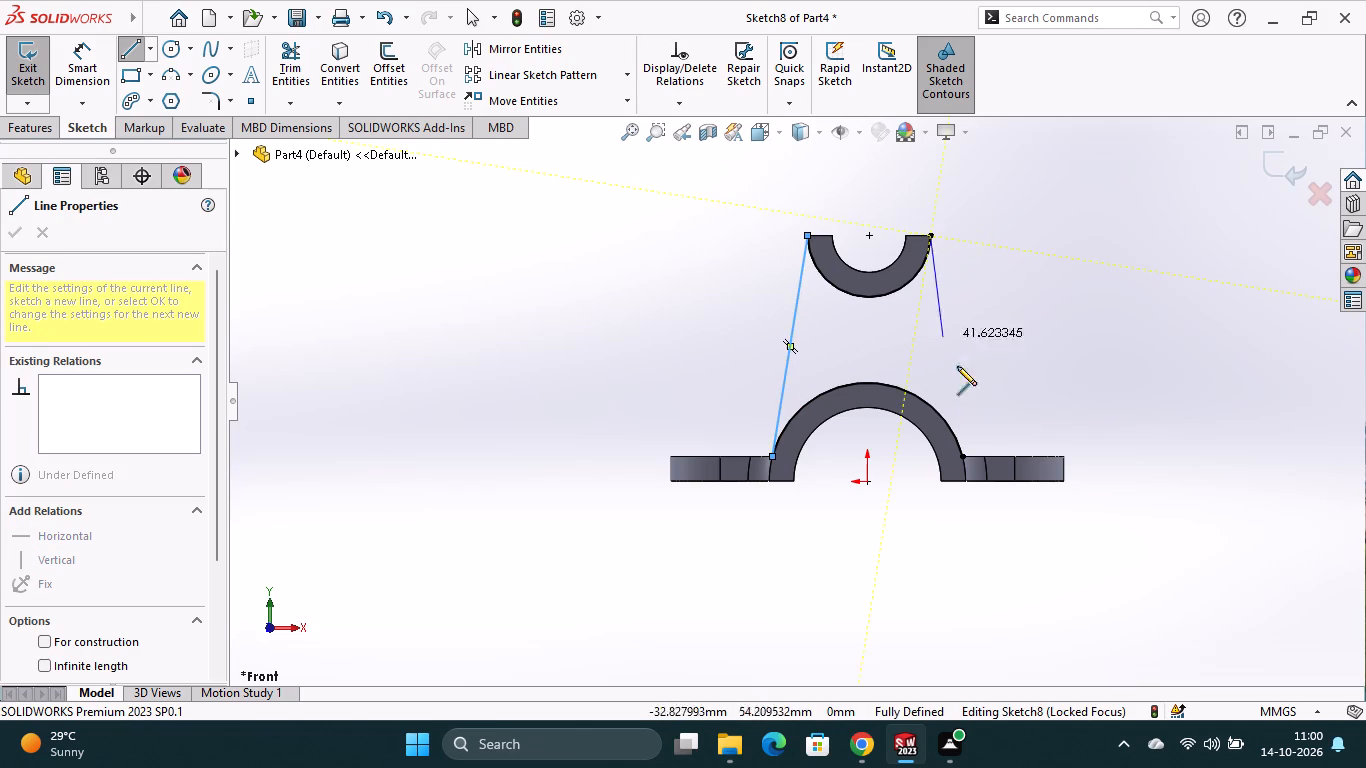
pyautogui.click(962, 457)
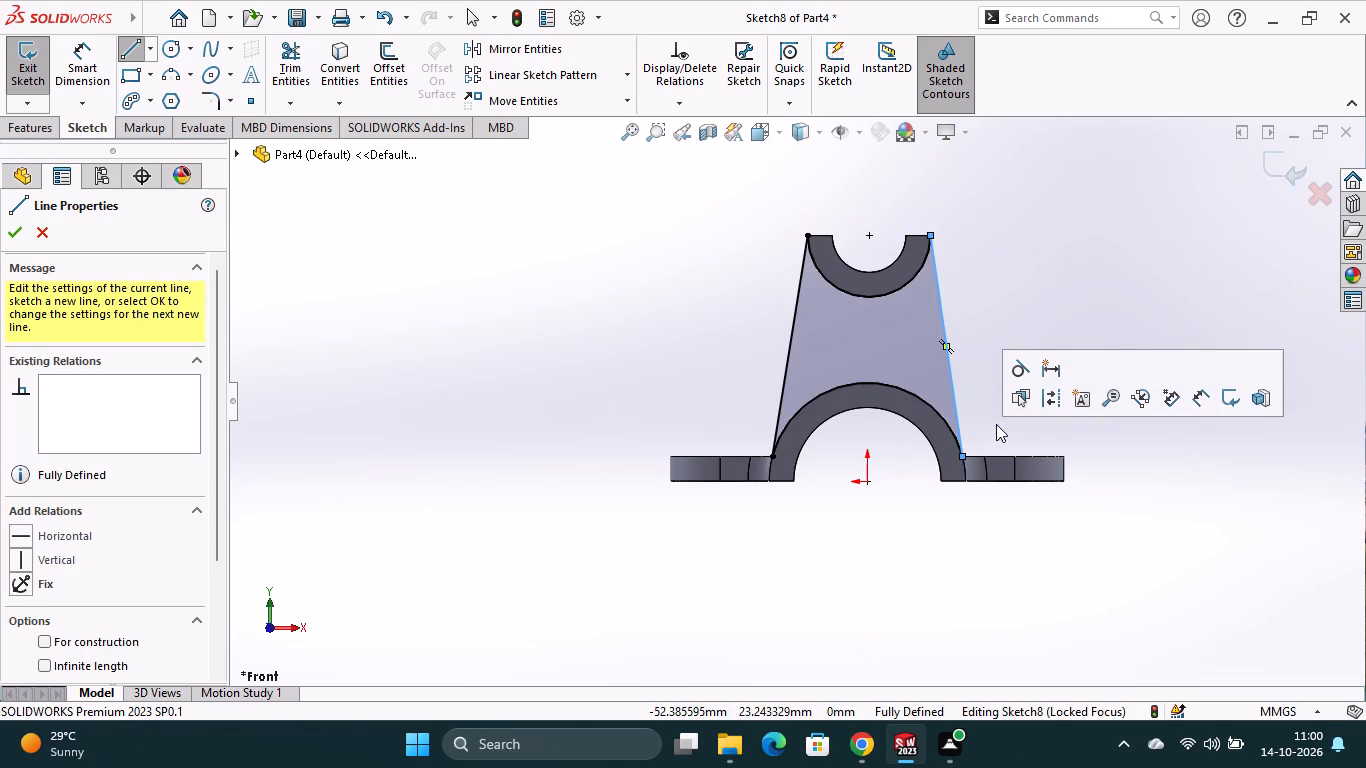
pyautogui.press('Escape')
pyautogui.press('Escape')
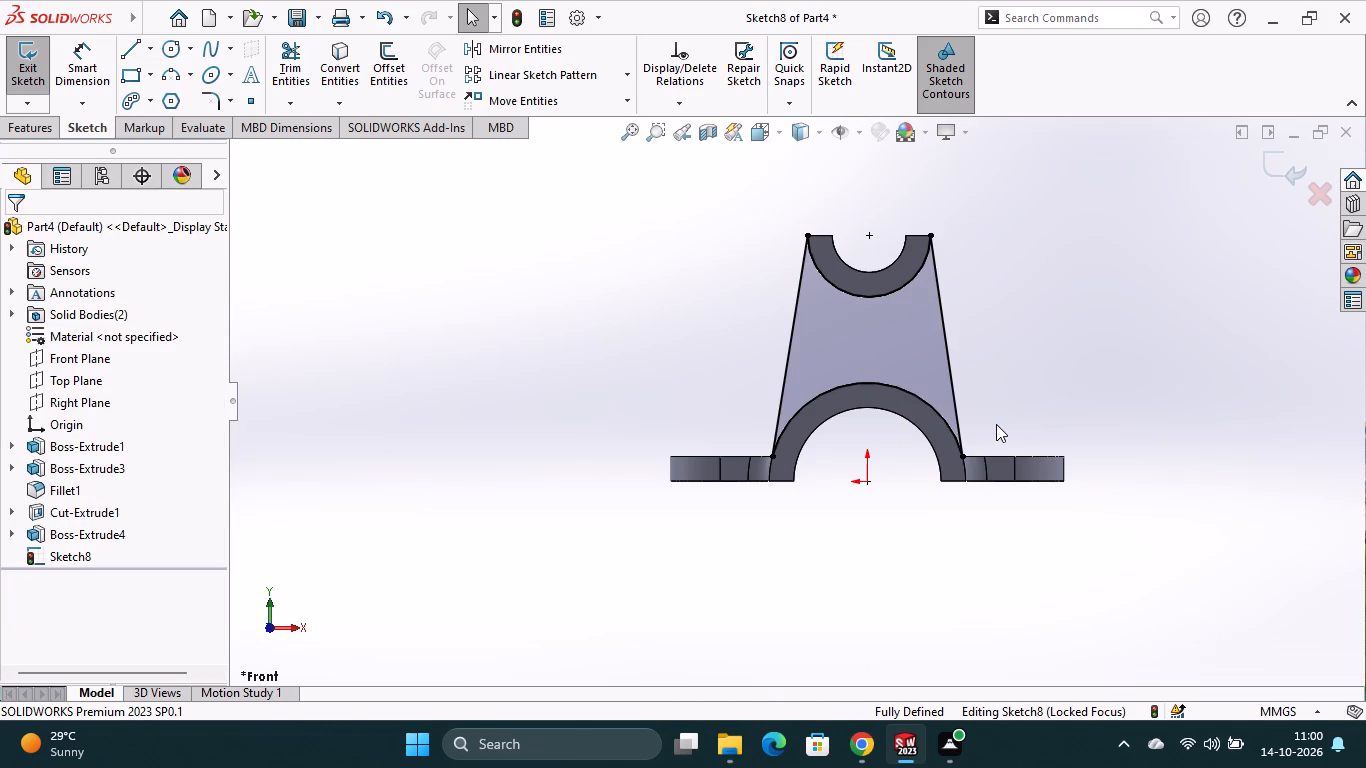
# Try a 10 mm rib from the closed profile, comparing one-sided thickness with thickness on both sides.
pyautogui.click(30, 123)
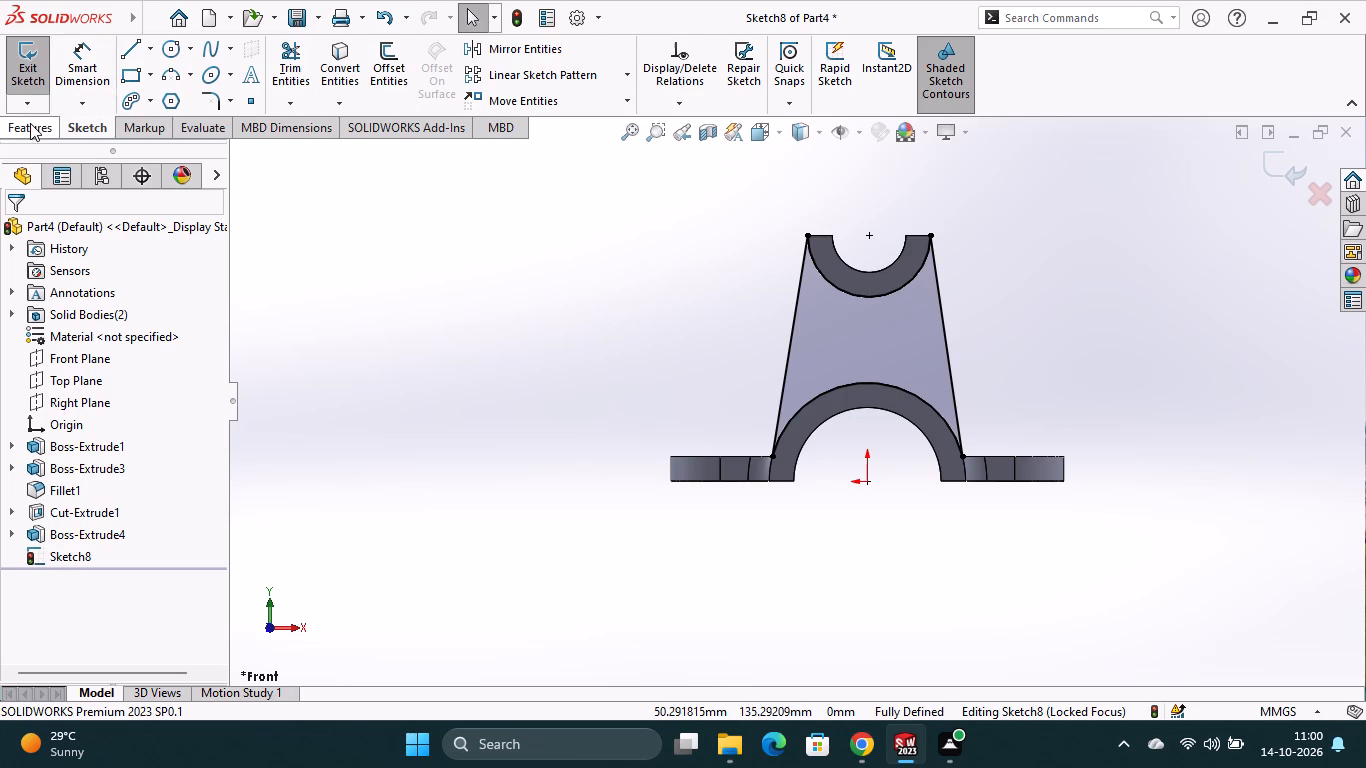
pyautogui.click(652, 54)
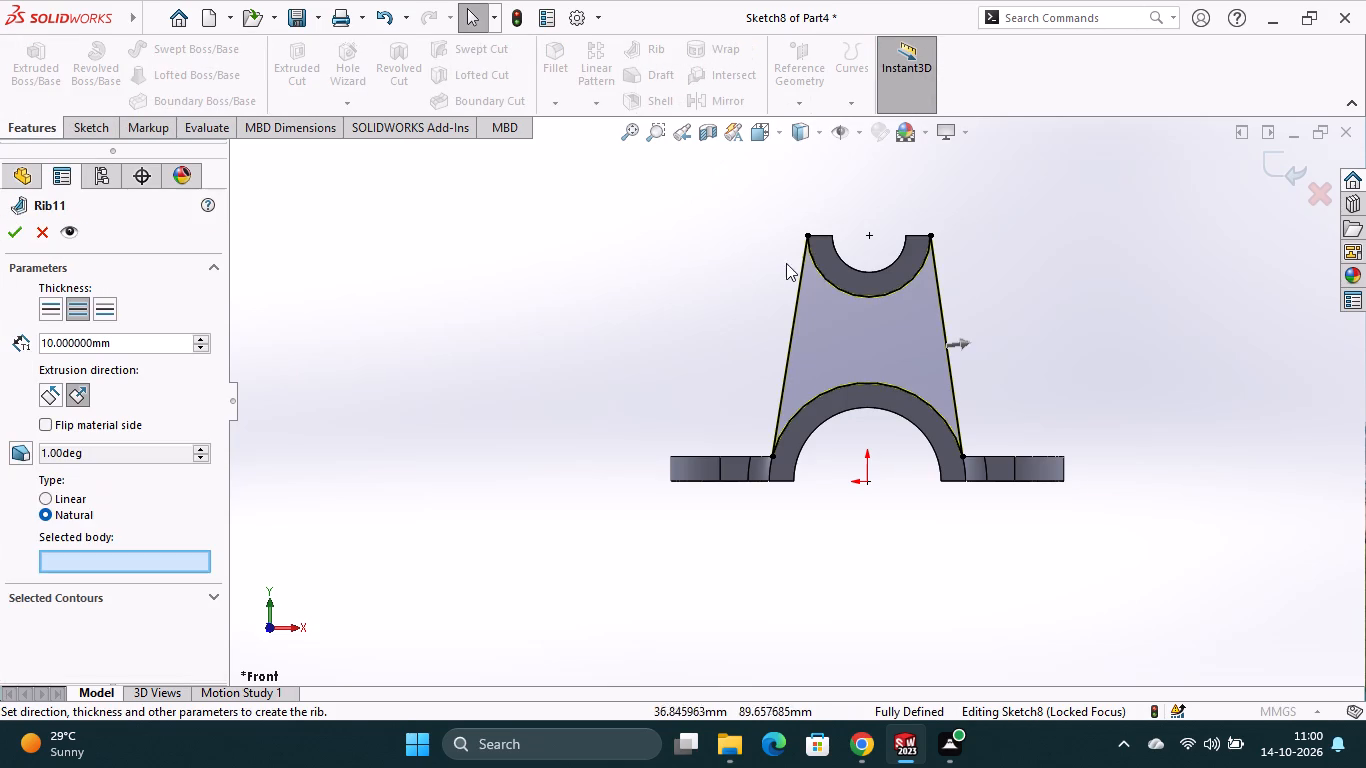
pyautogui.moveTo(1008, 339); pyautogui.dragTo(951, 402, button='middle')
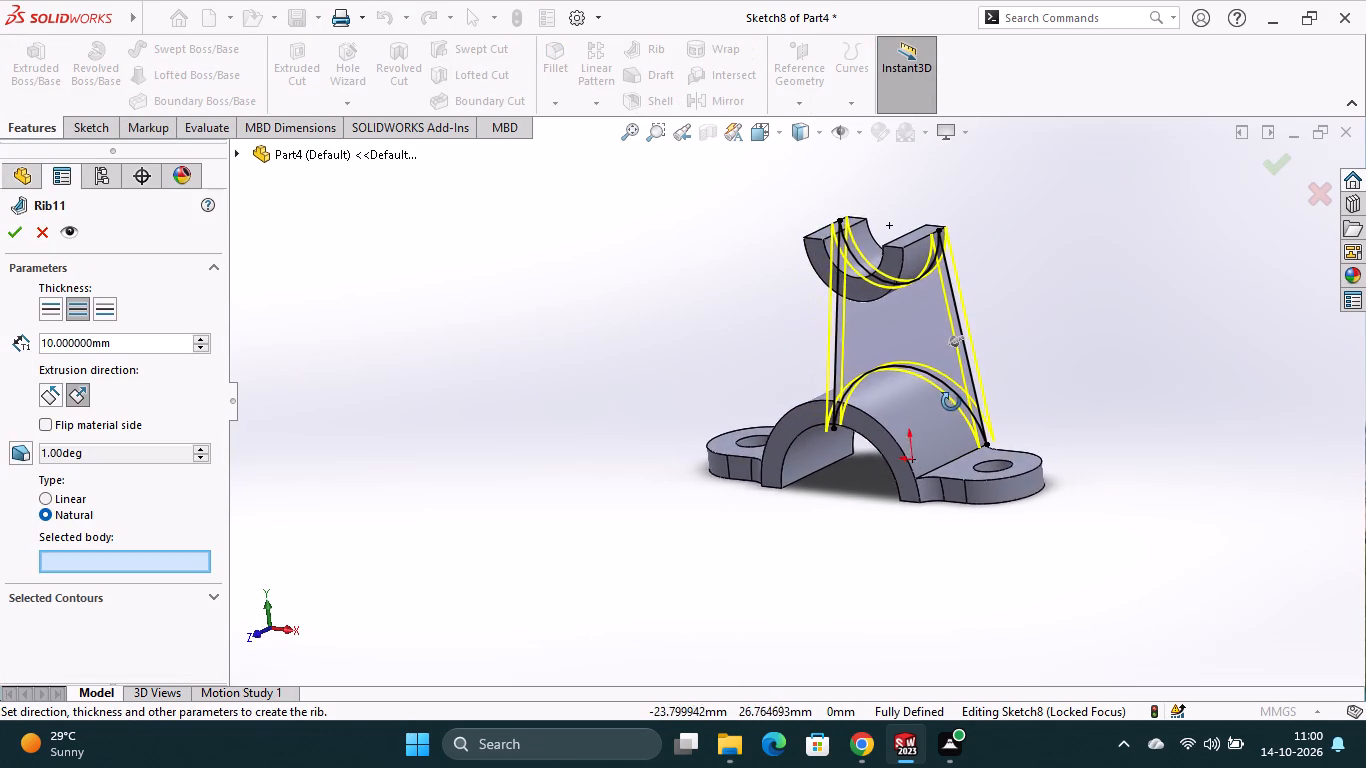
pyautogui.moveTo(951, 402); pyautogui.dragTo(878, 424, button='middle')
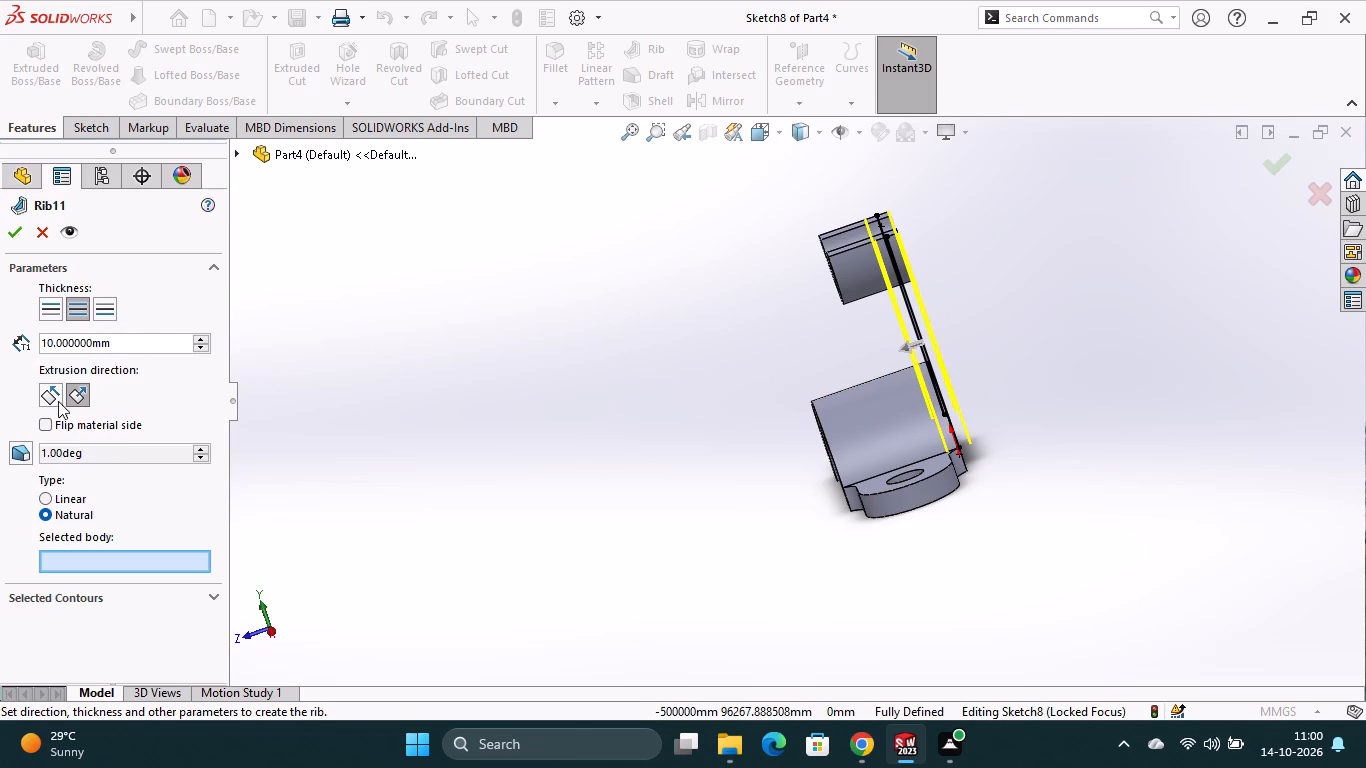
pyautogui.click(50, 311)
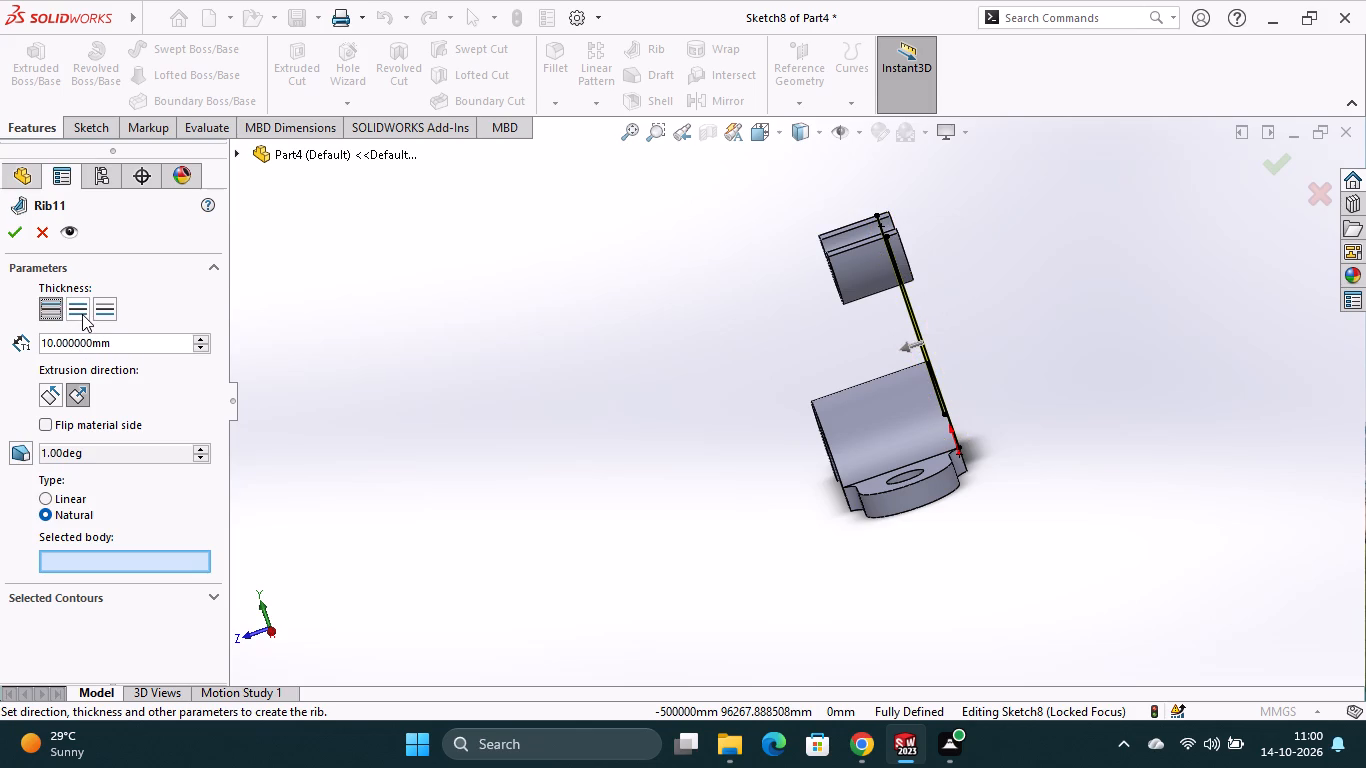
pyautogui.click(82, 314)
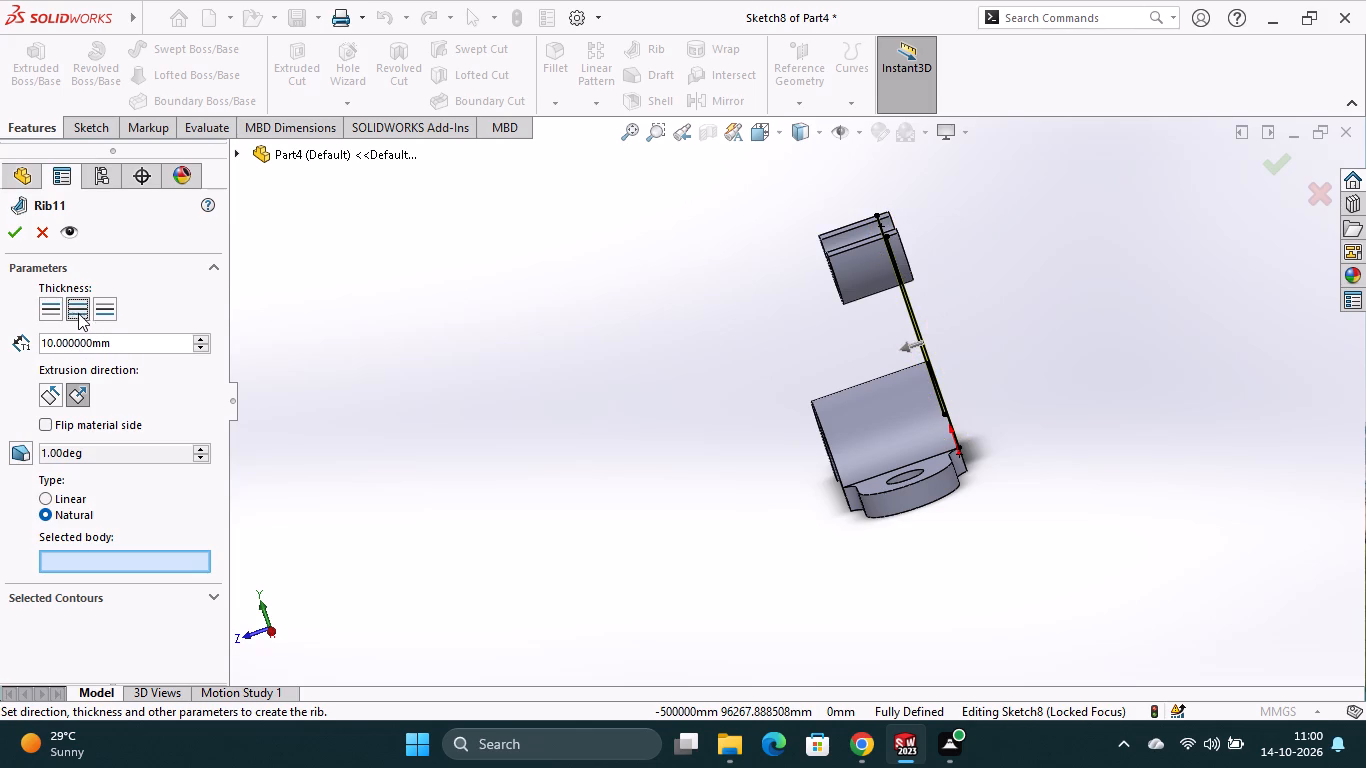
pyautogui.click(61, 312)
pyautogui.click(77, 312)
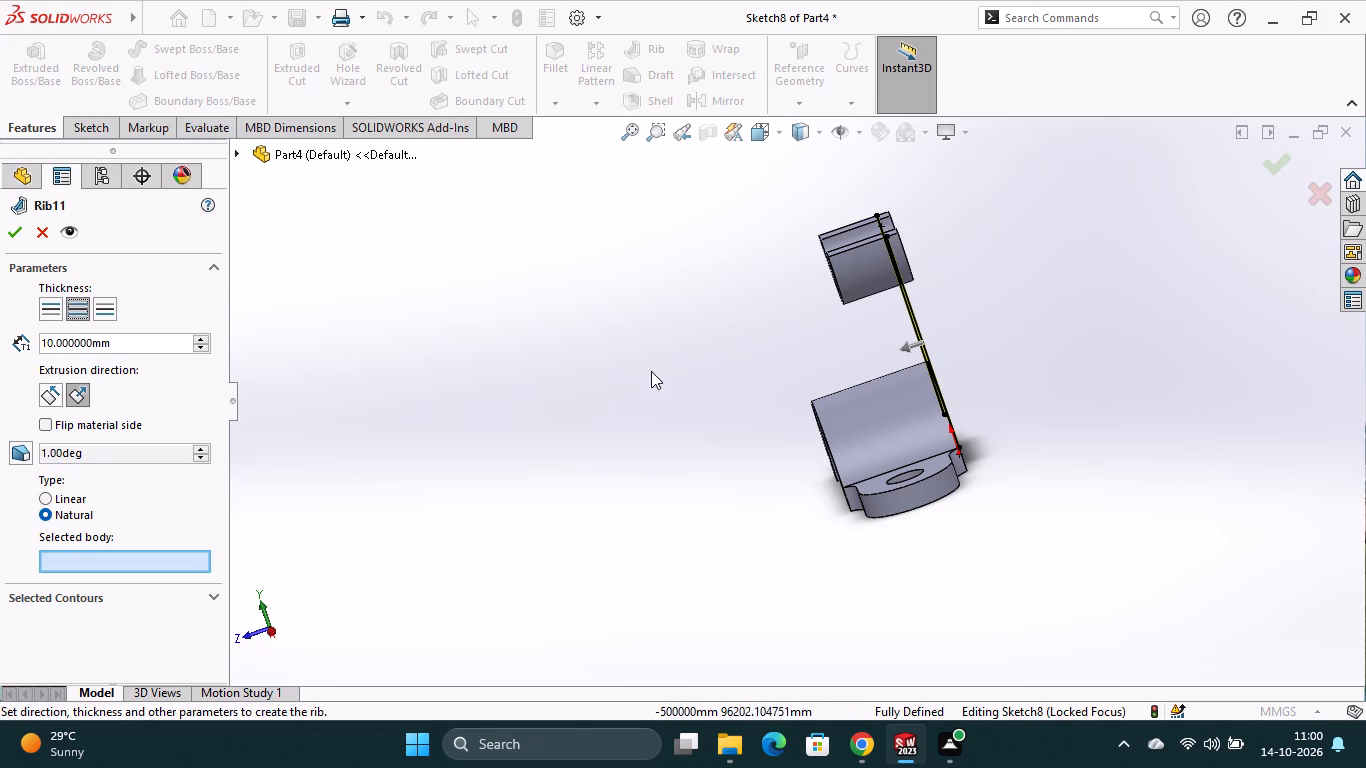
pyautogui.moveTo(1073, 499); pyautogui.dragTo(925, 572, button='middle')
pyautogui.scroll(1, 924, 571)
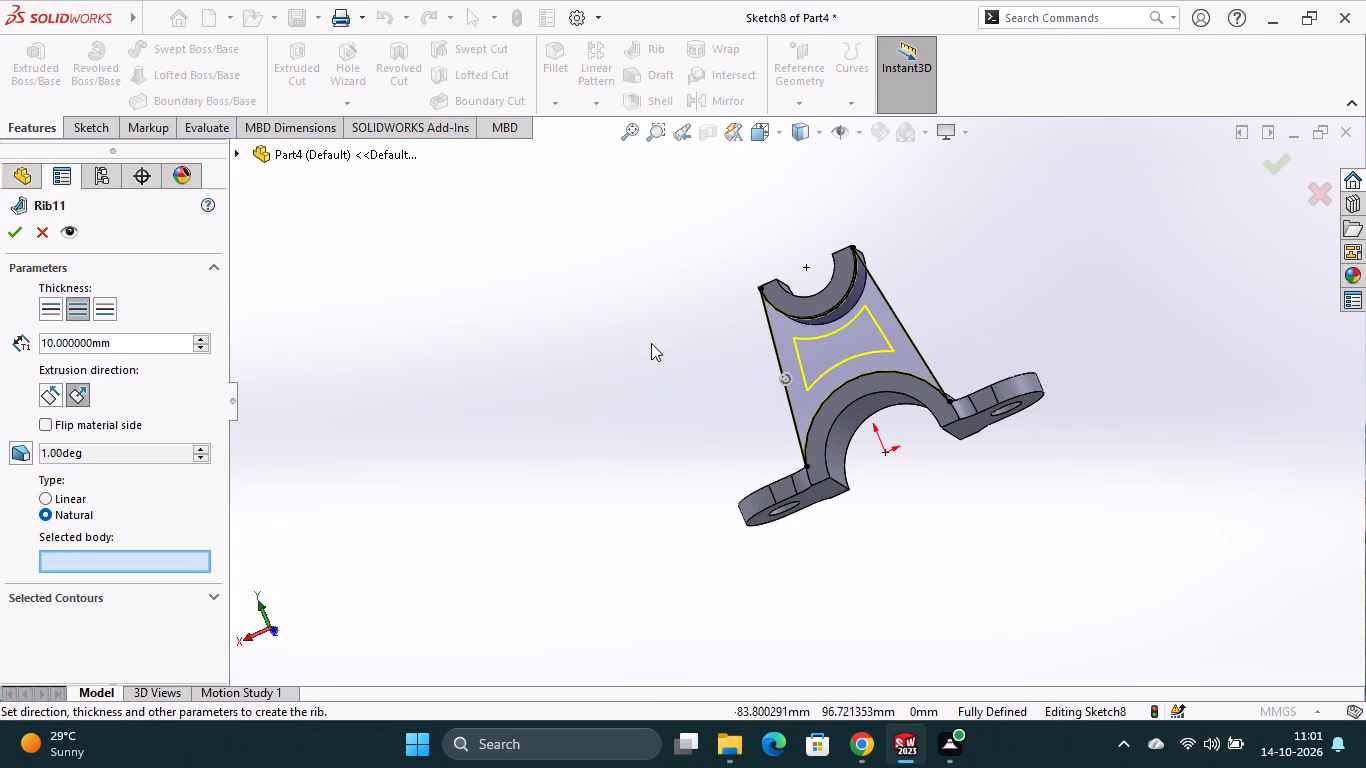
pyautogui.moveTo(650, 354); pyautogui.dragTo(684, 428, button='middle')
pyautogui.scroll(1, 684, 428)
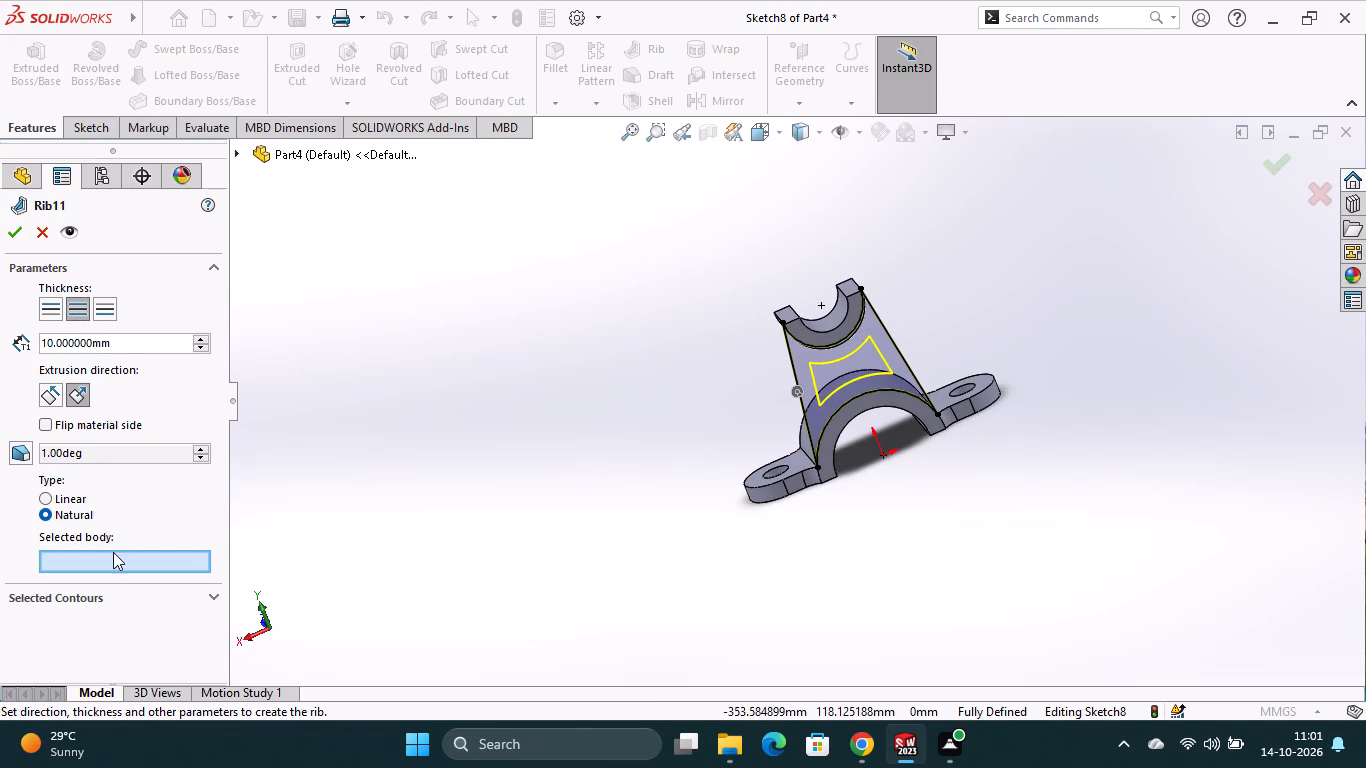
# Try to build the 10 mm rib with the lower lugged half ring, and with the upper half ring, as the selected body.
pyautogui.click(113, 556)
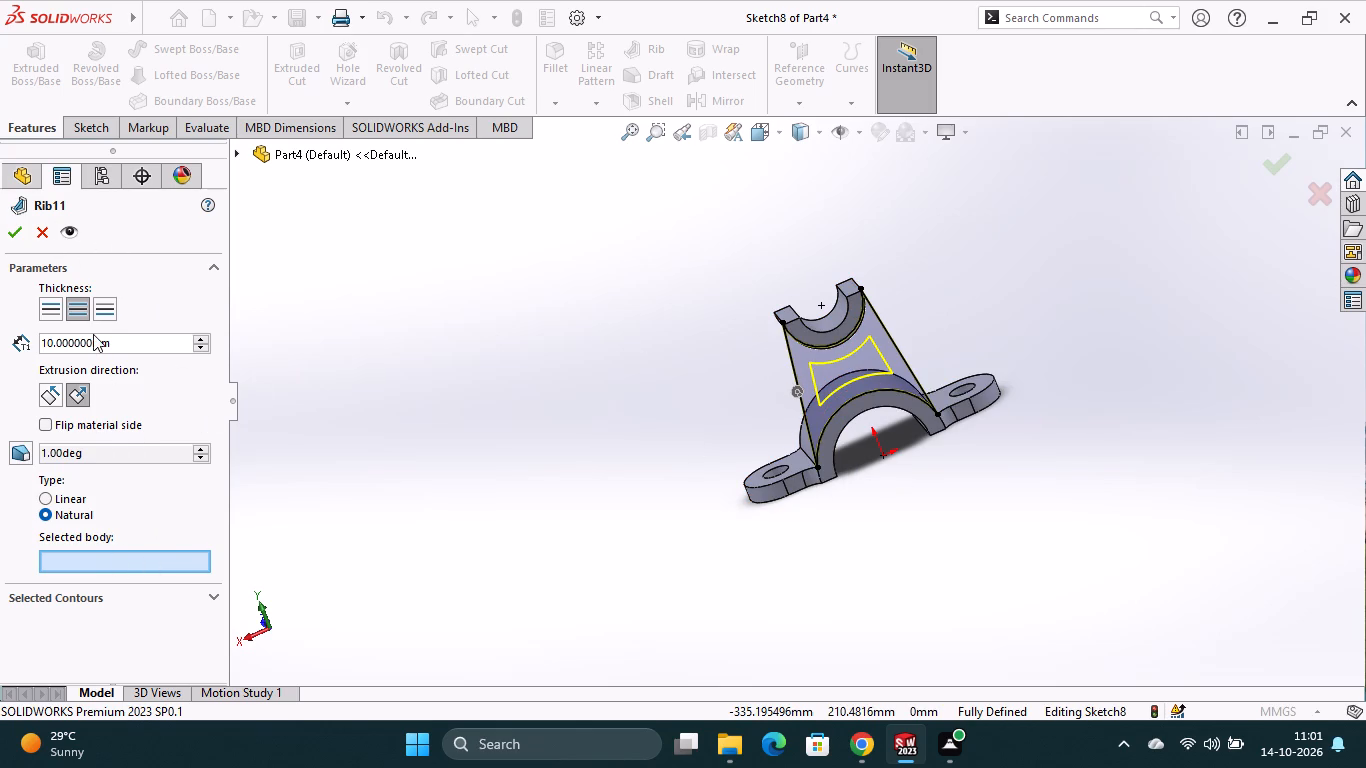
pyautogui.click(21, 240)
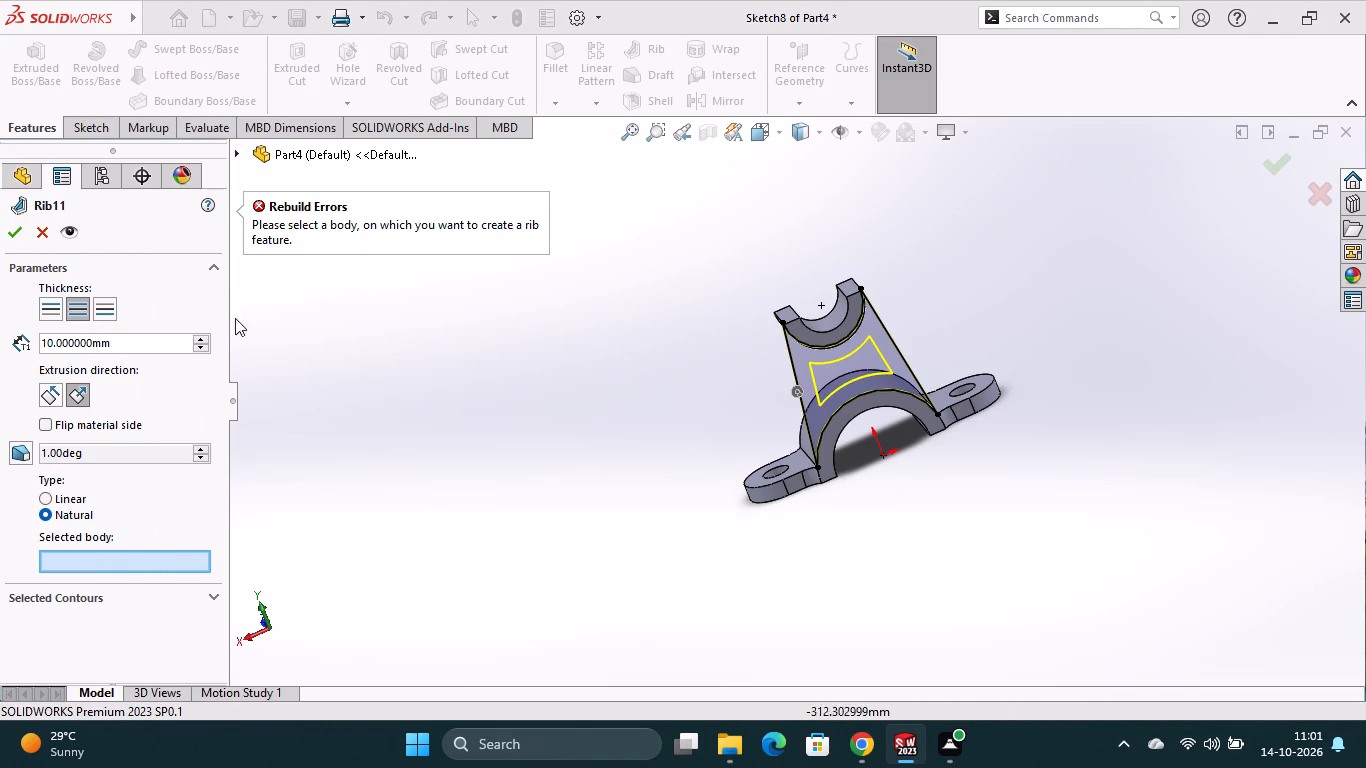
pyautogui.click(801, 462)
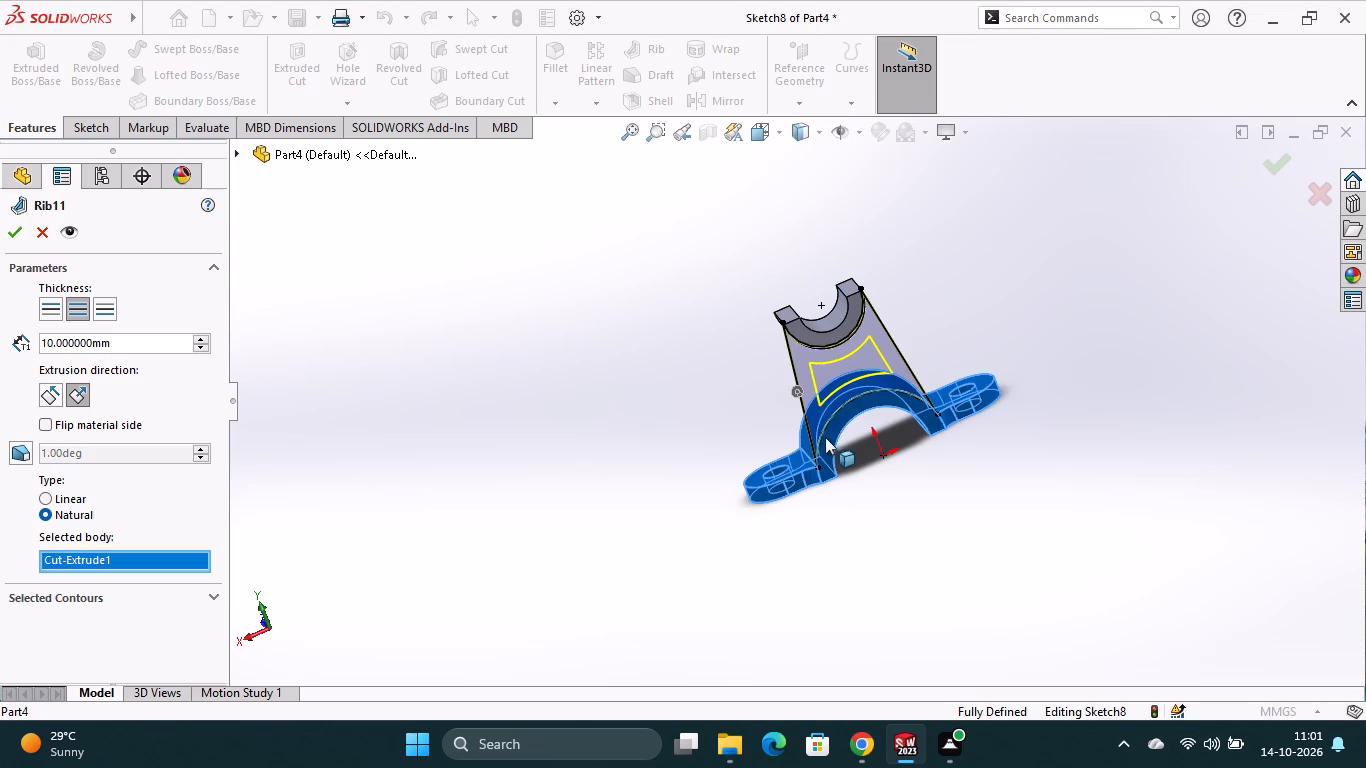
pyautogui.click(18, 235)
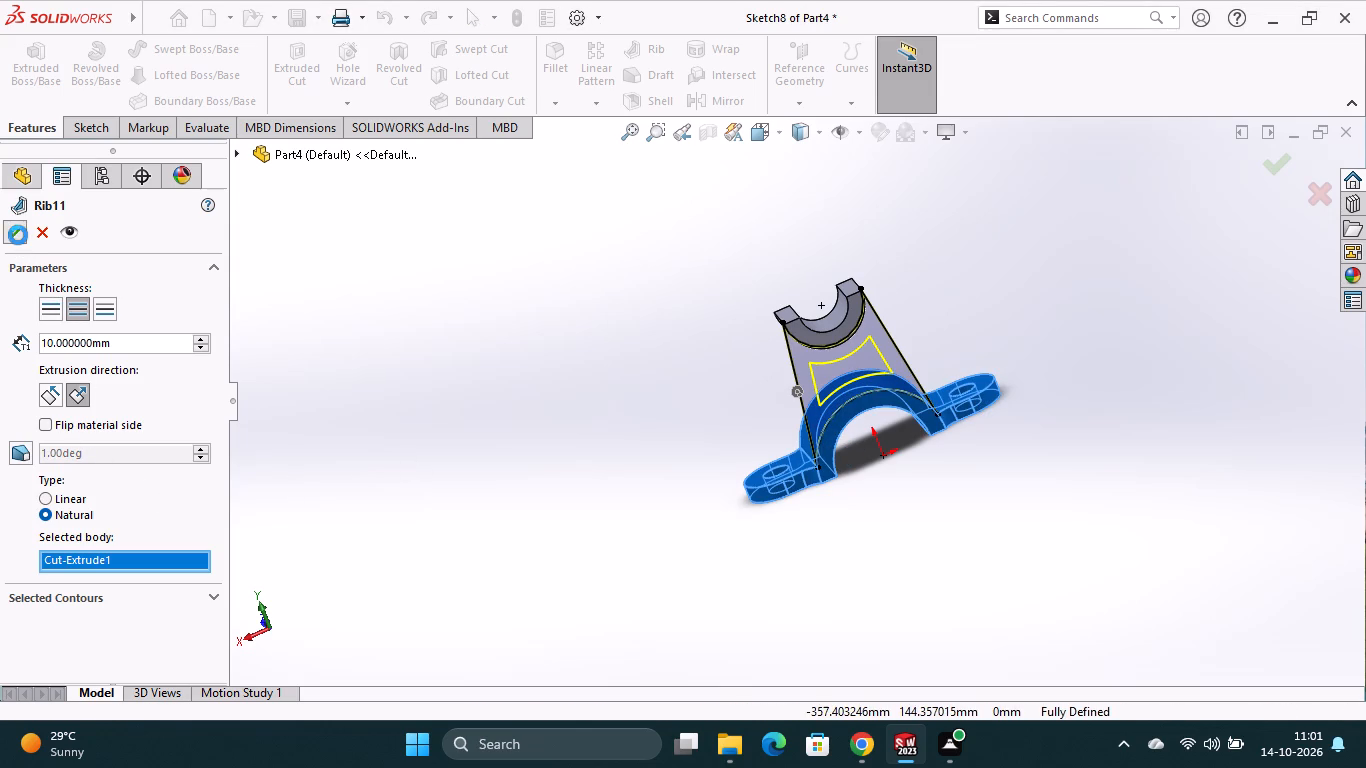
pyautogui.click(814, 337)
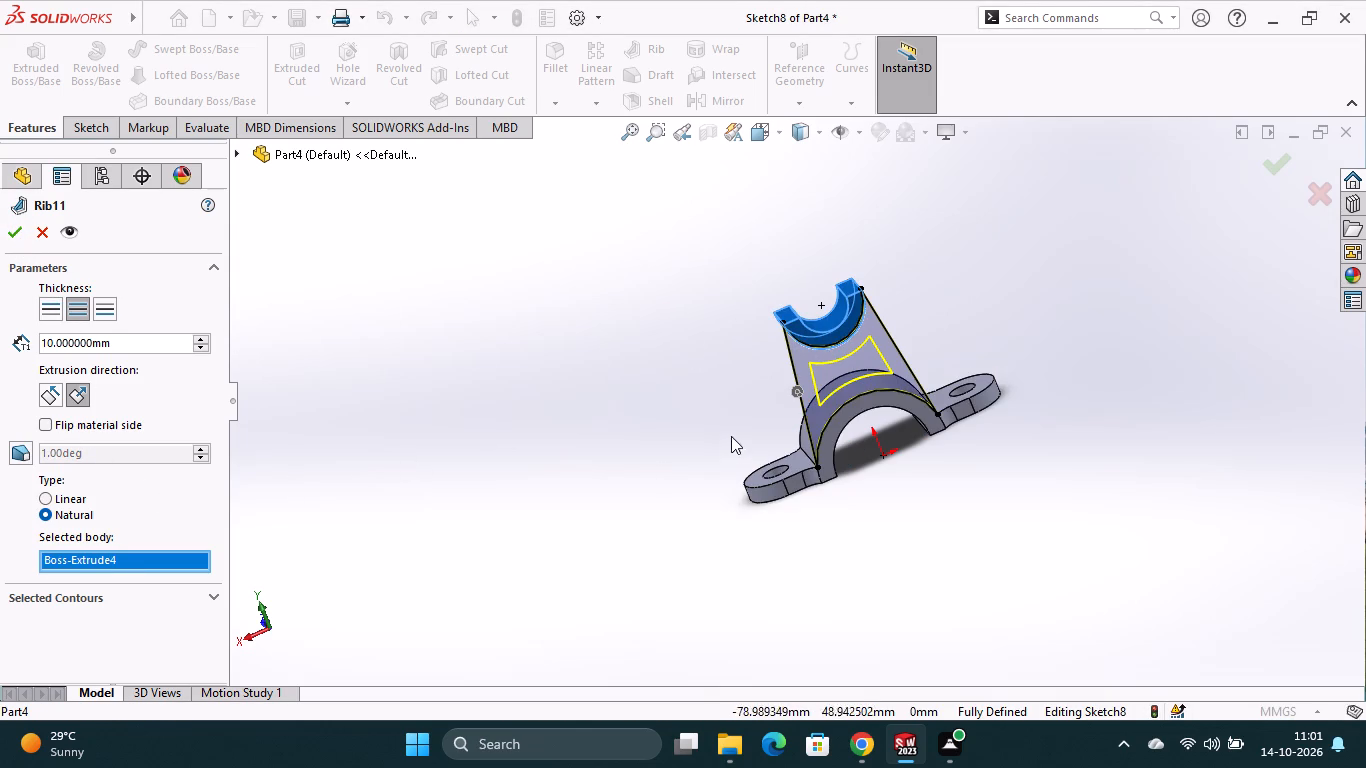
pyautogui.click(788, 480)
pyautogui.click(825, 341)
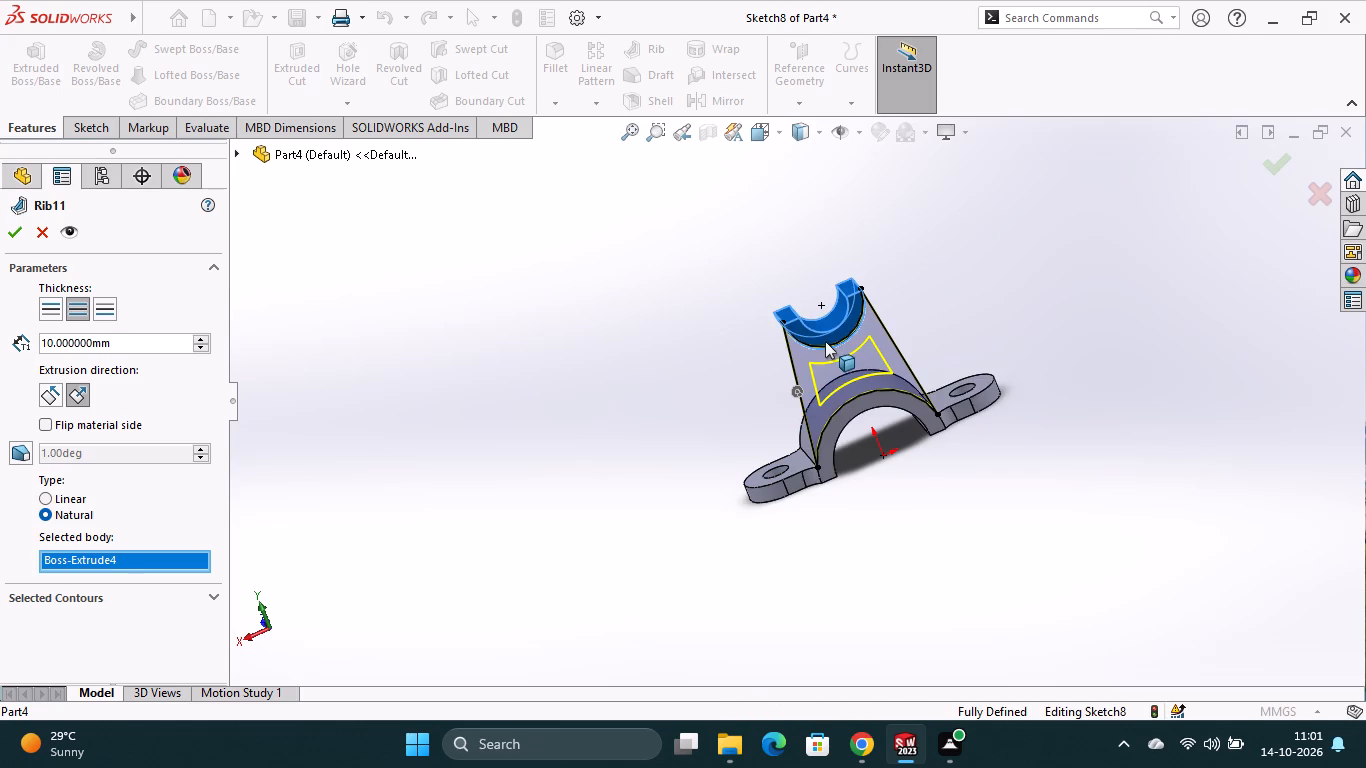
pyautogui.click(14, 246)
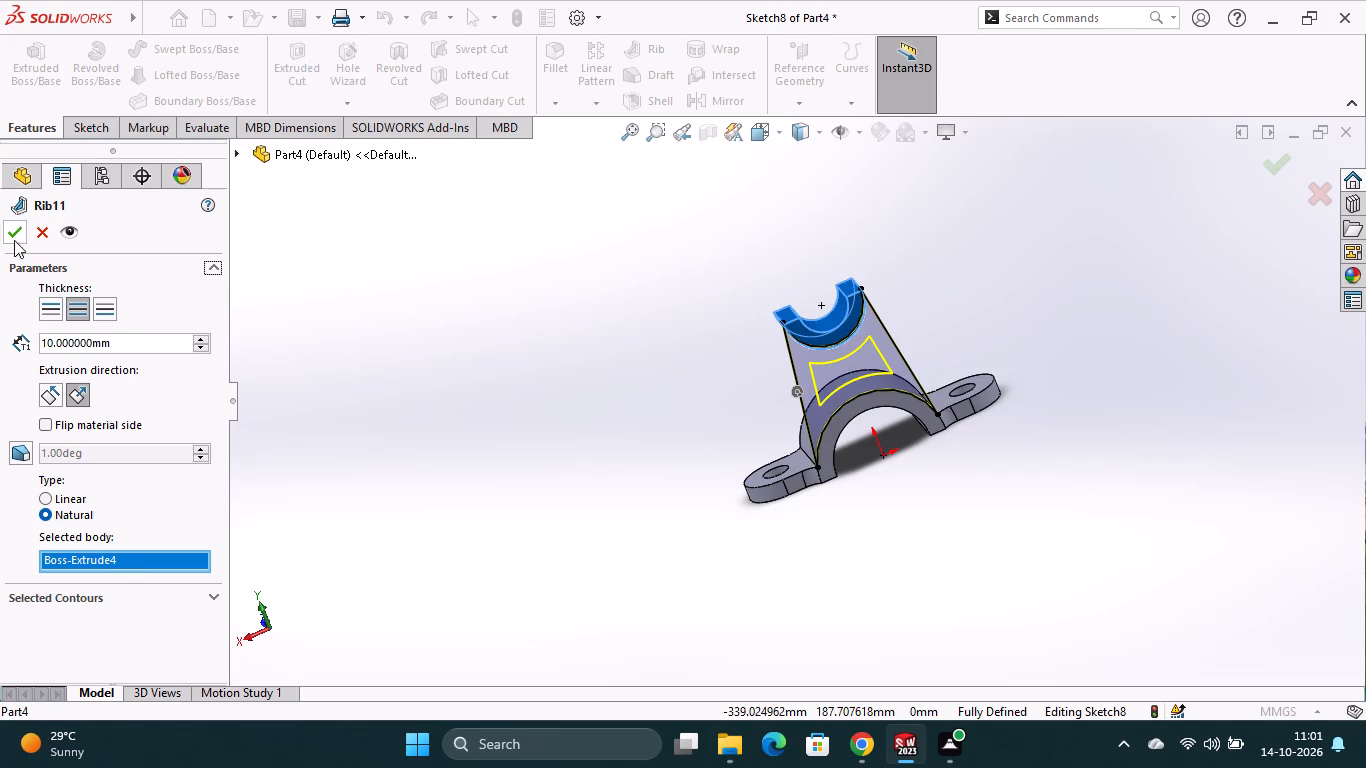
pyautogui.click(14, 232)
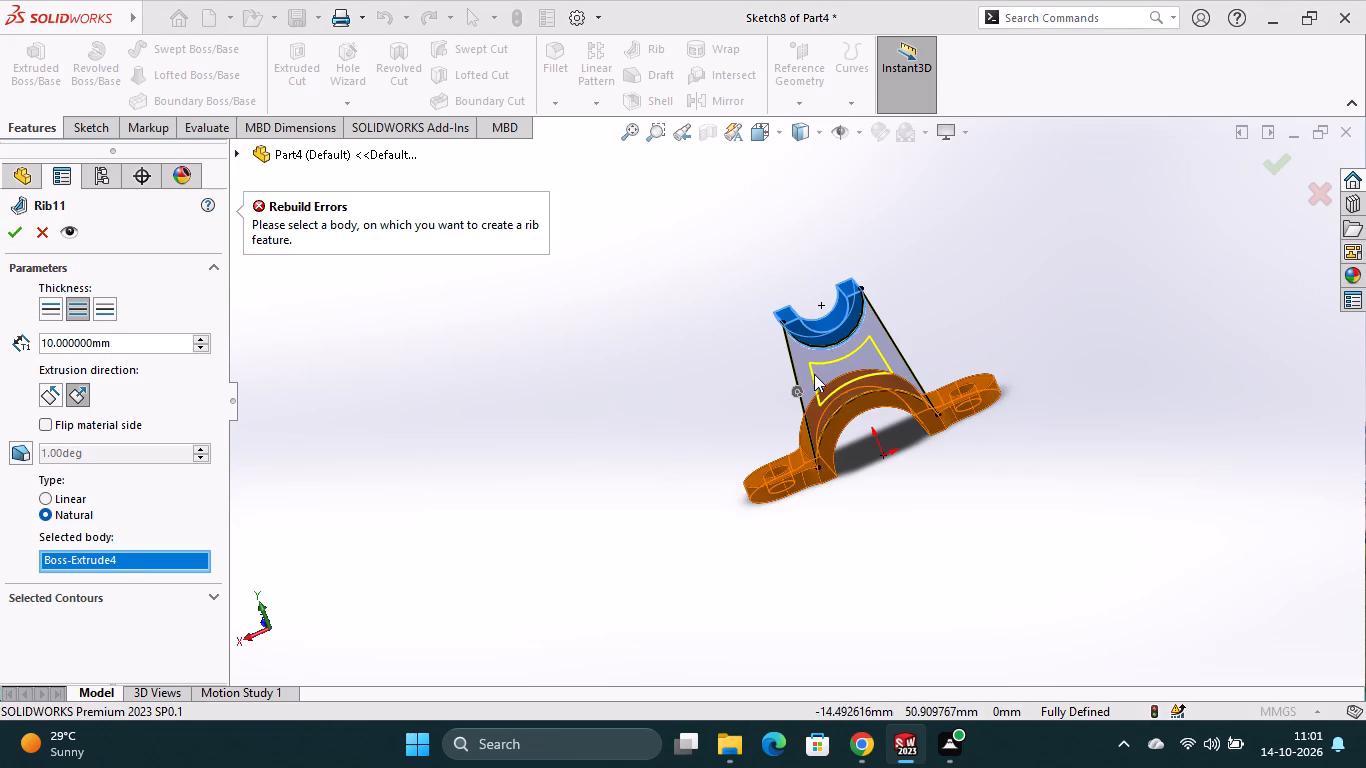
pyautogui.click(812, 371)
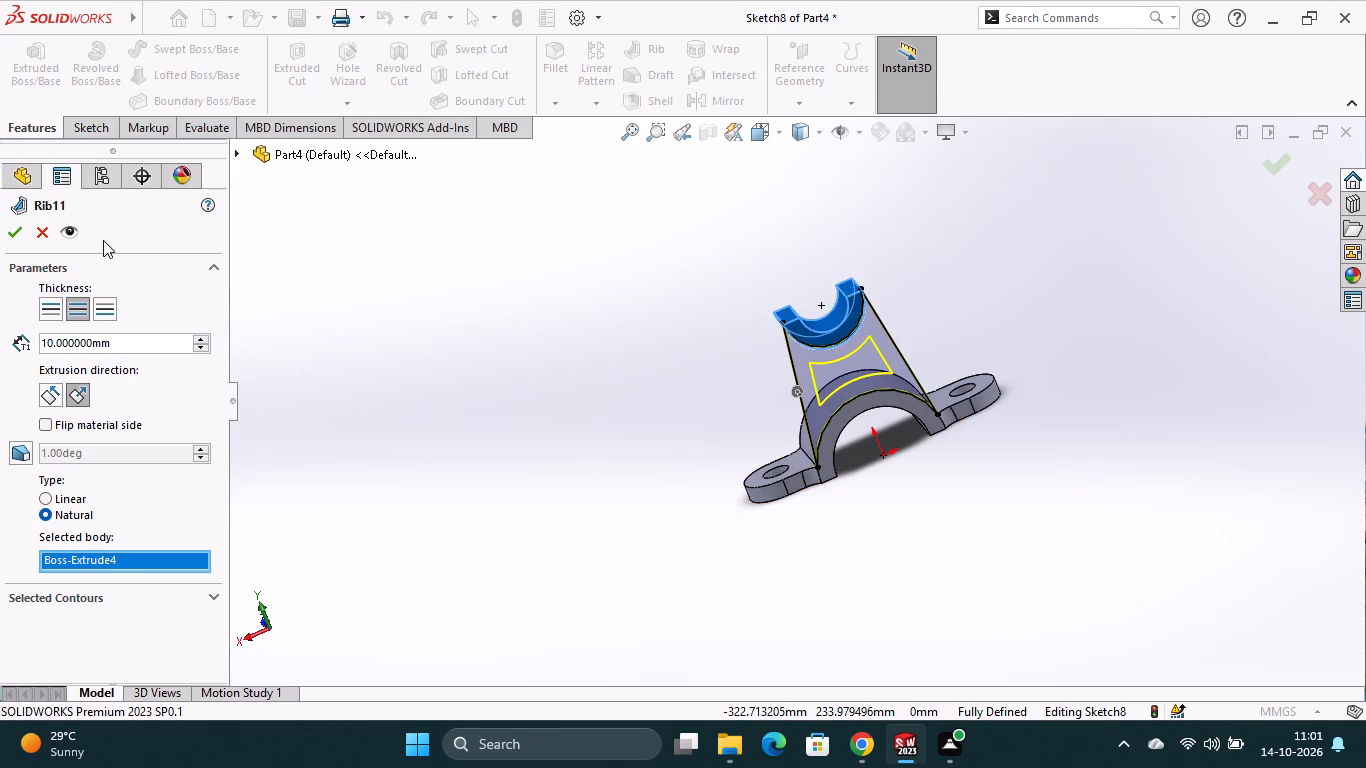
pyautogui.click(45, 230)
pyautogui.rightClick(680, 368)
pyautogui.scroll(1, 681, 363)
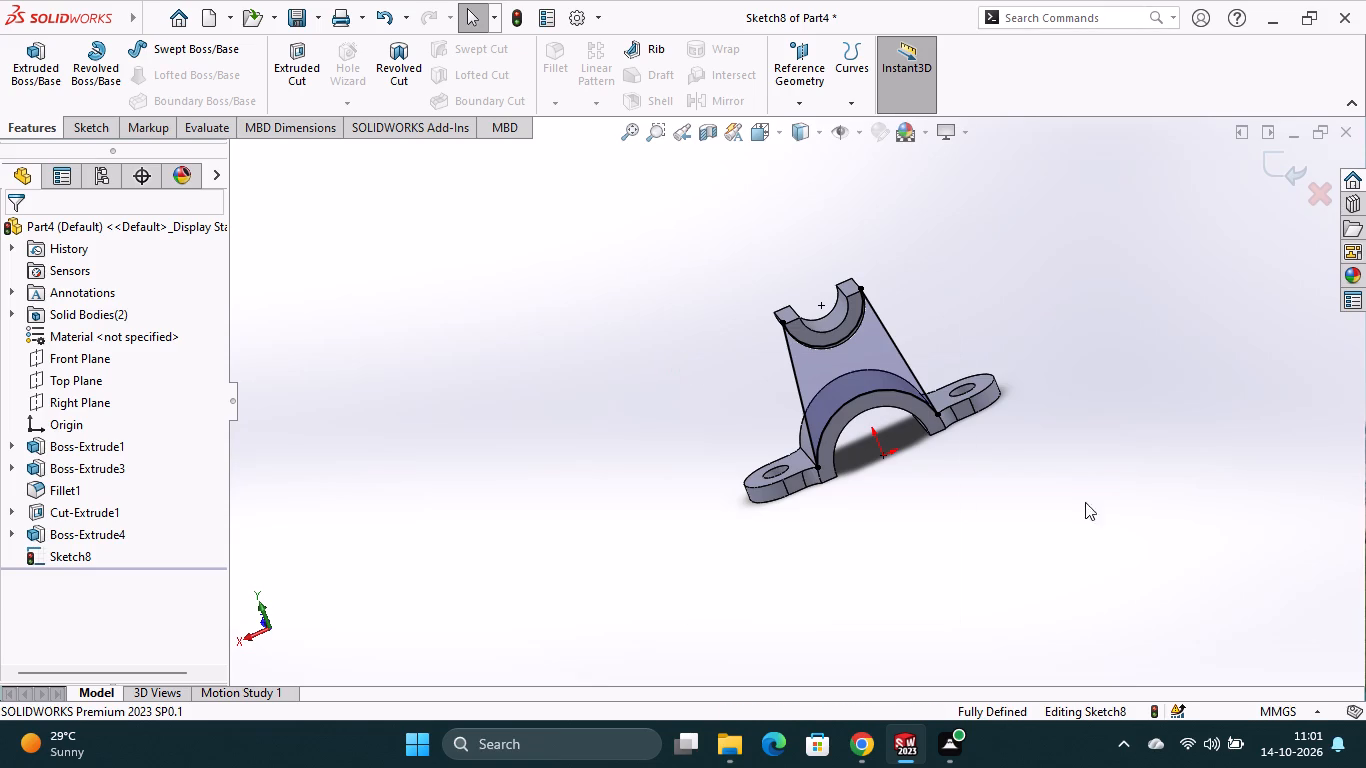
# Try the 10 mm rib again from the closed profile with one-sided and both-sides thickness, selecting the lower lugged half ring as its body.
pyautogui.moveTo(911, 521); pyautogui.dragTo(998, 467, button='middle')
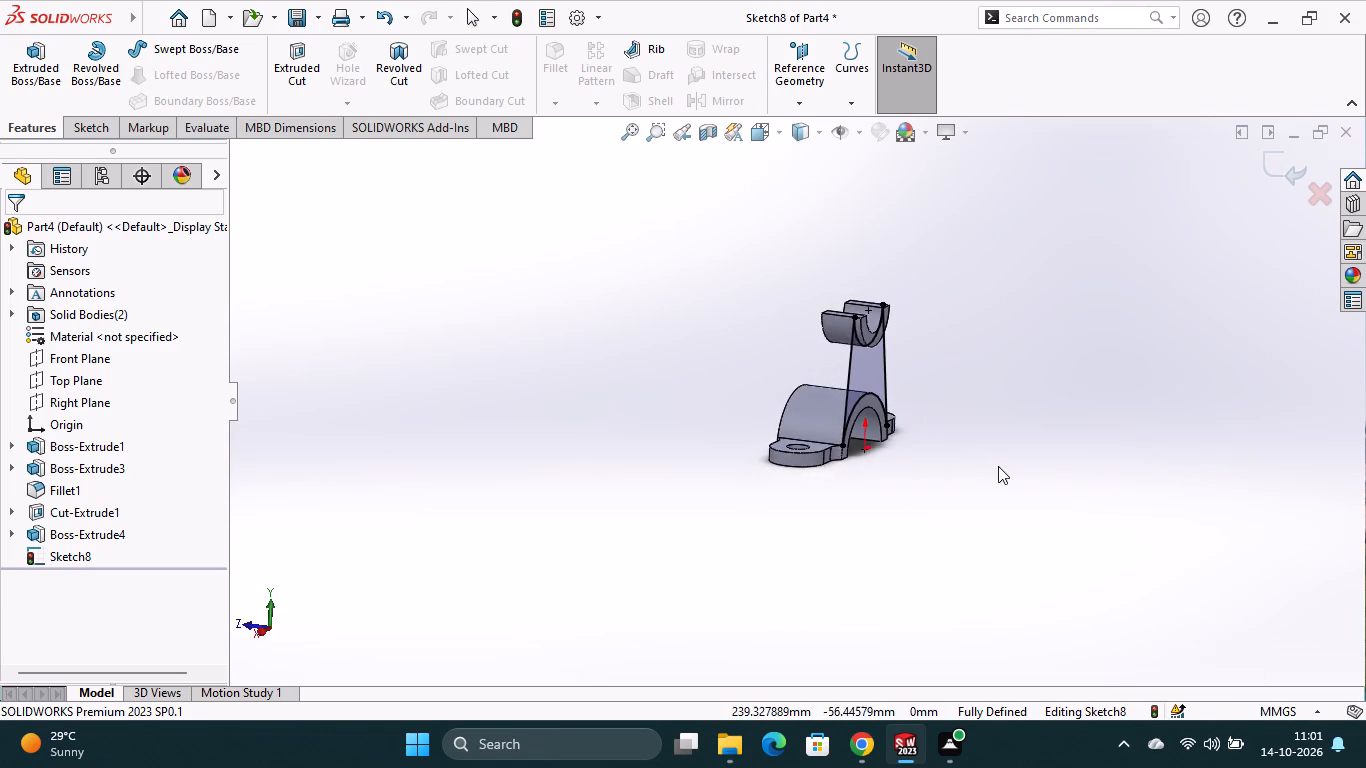
pyautogui.scroll(1, 998, 466)
pyautogui.click(625, 52)
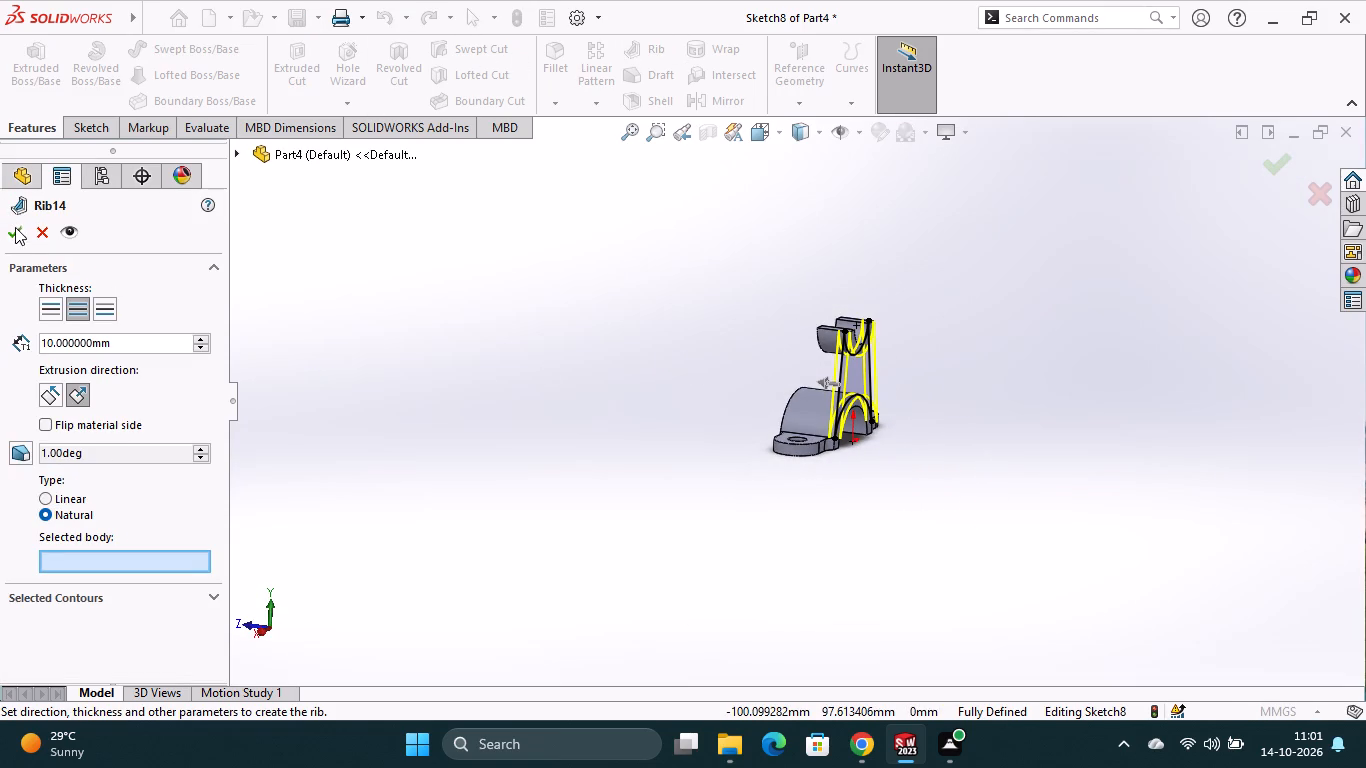
pyautogui.click(58, 304)
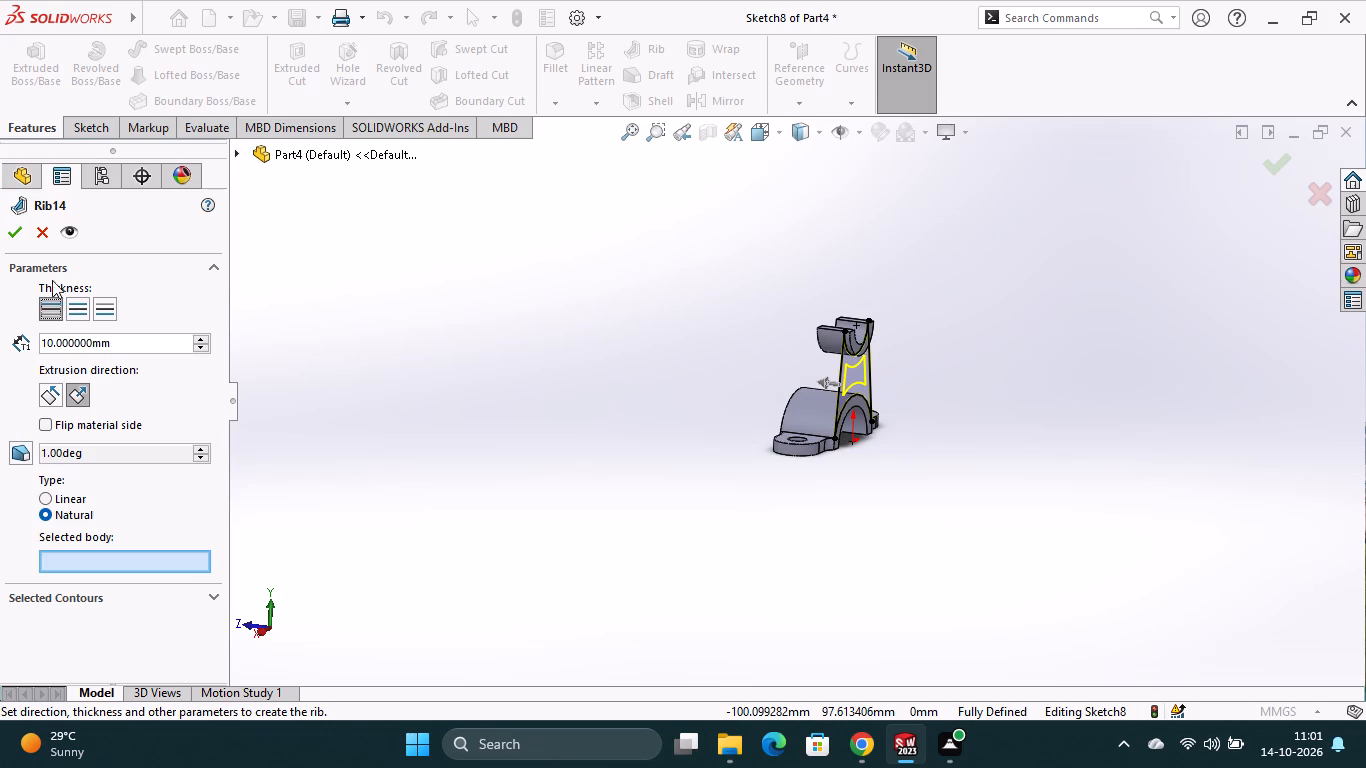
pyautogui.click(25, 235)
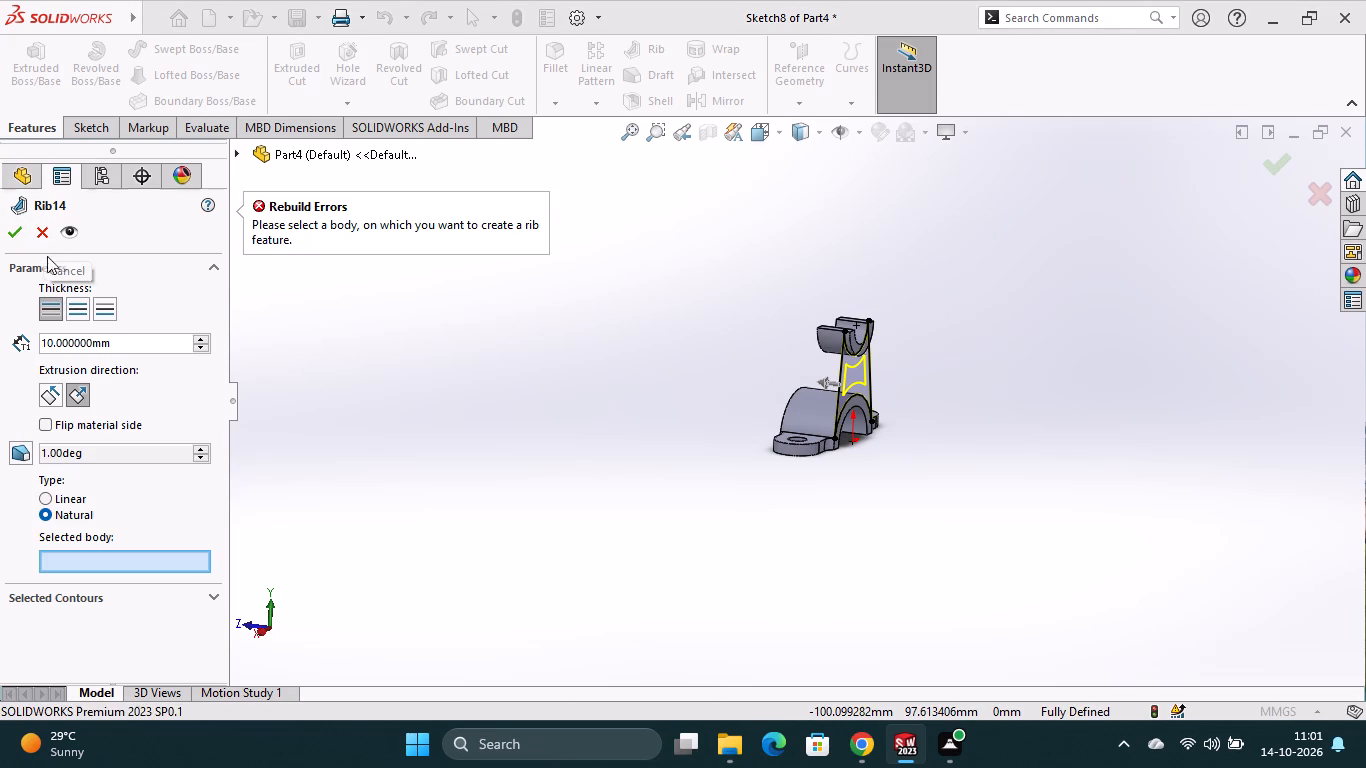
pyautogui.click(73, 300)
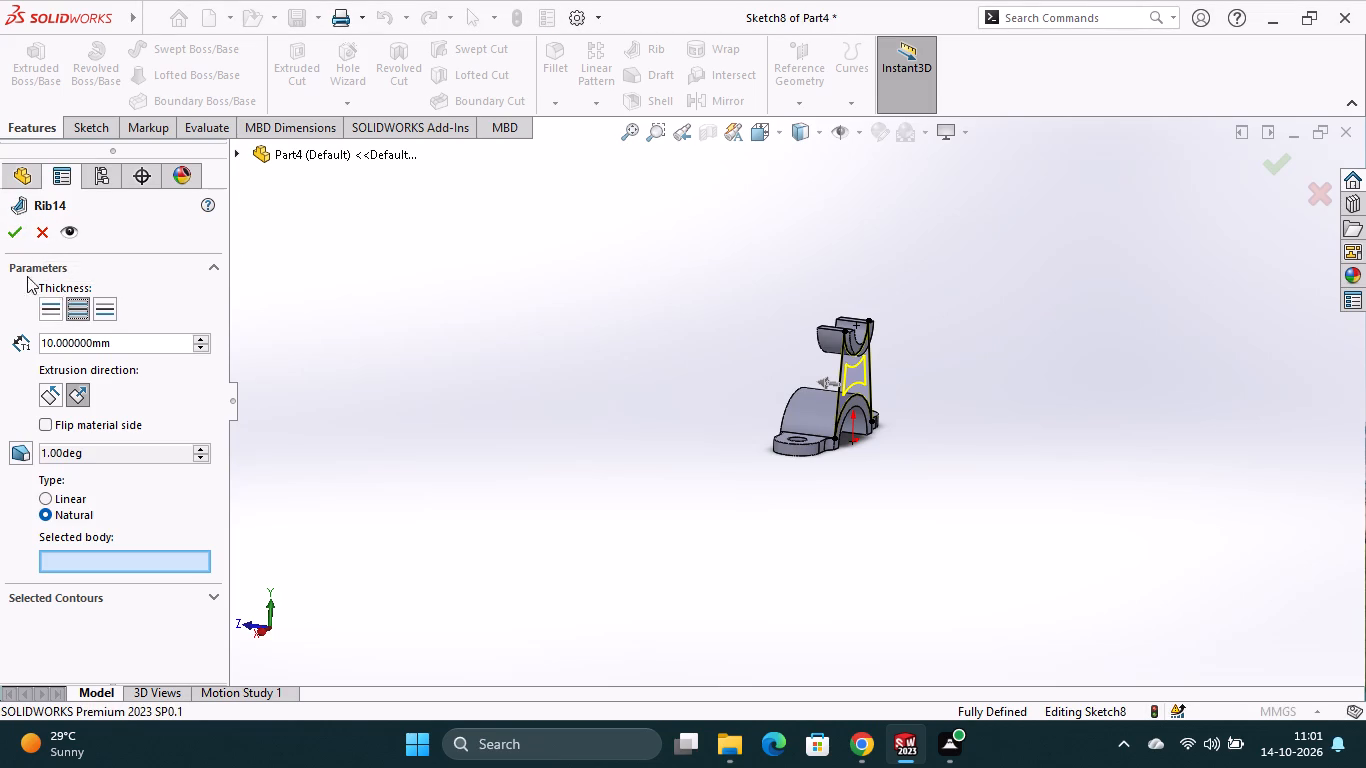
pyautogui.click(21, 236)
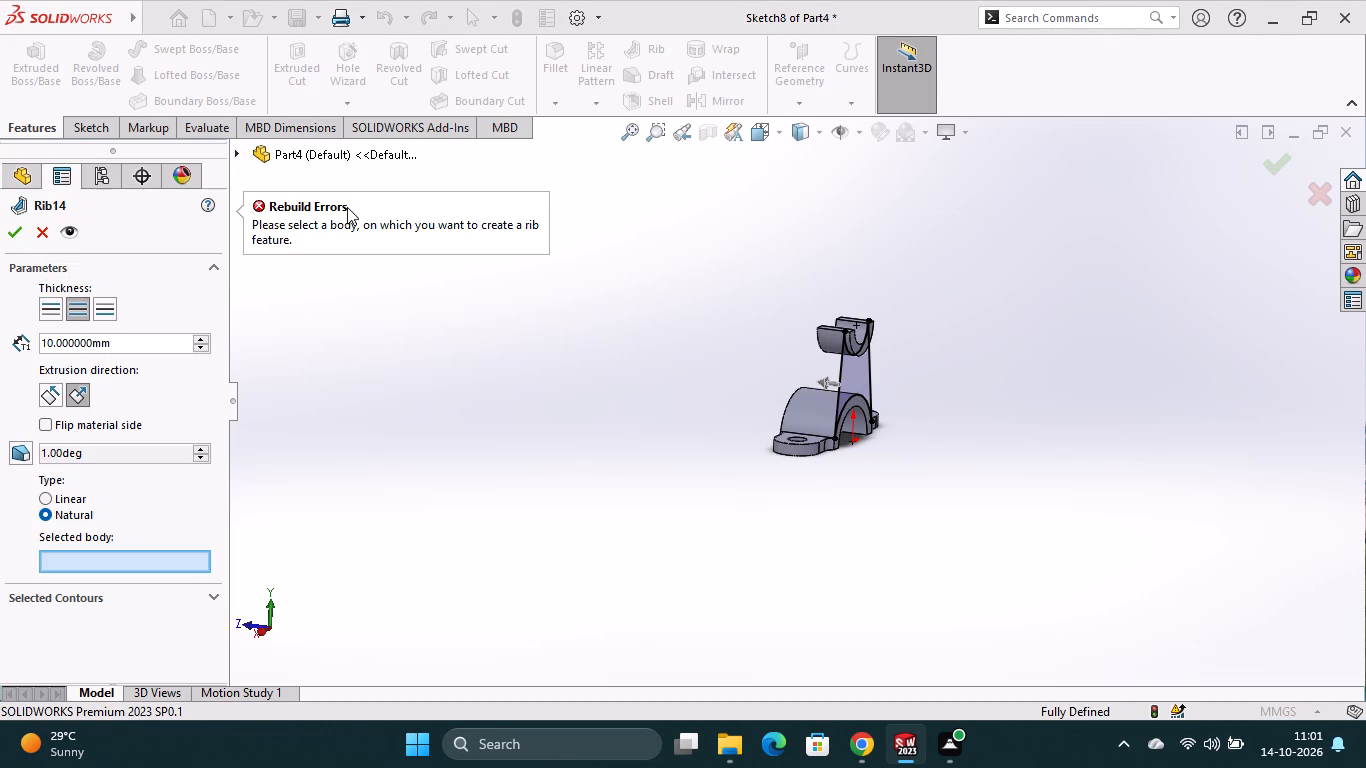
pyautogui.click(817, 420)
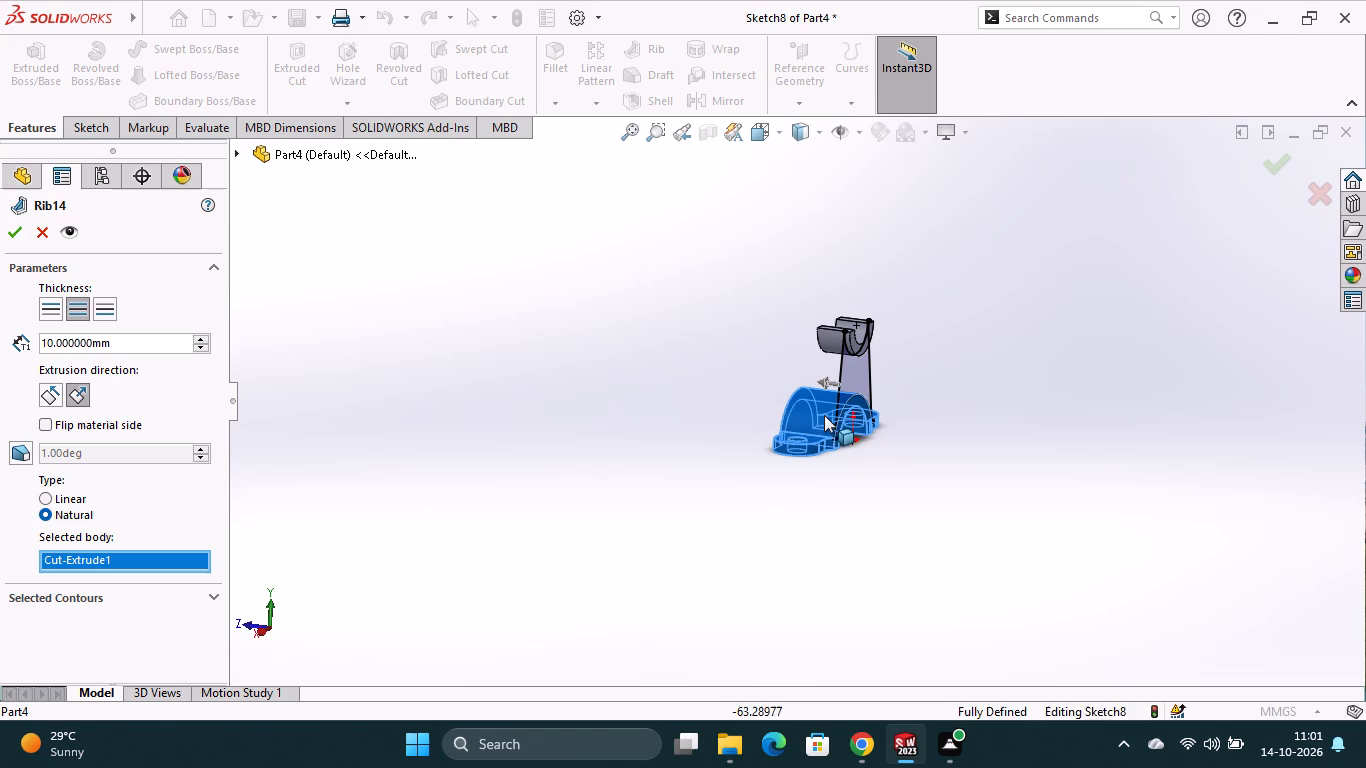
pyautogui.click(14, 233)
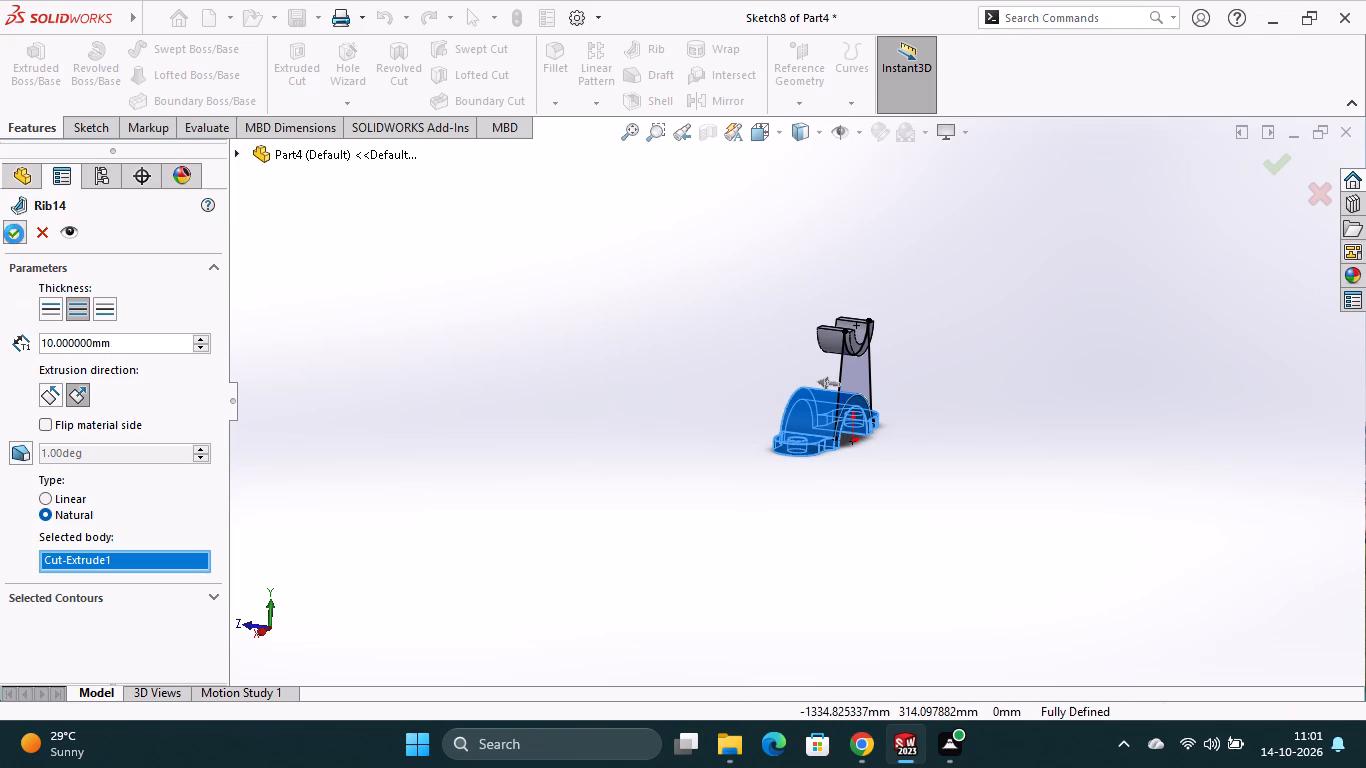
pyautogui.moveTo(598, 250); pyautogui.dragTo(601, 234)
pyautogui.moveTo(598, 250); pyautogui.dragTo(601, 234, button='right')
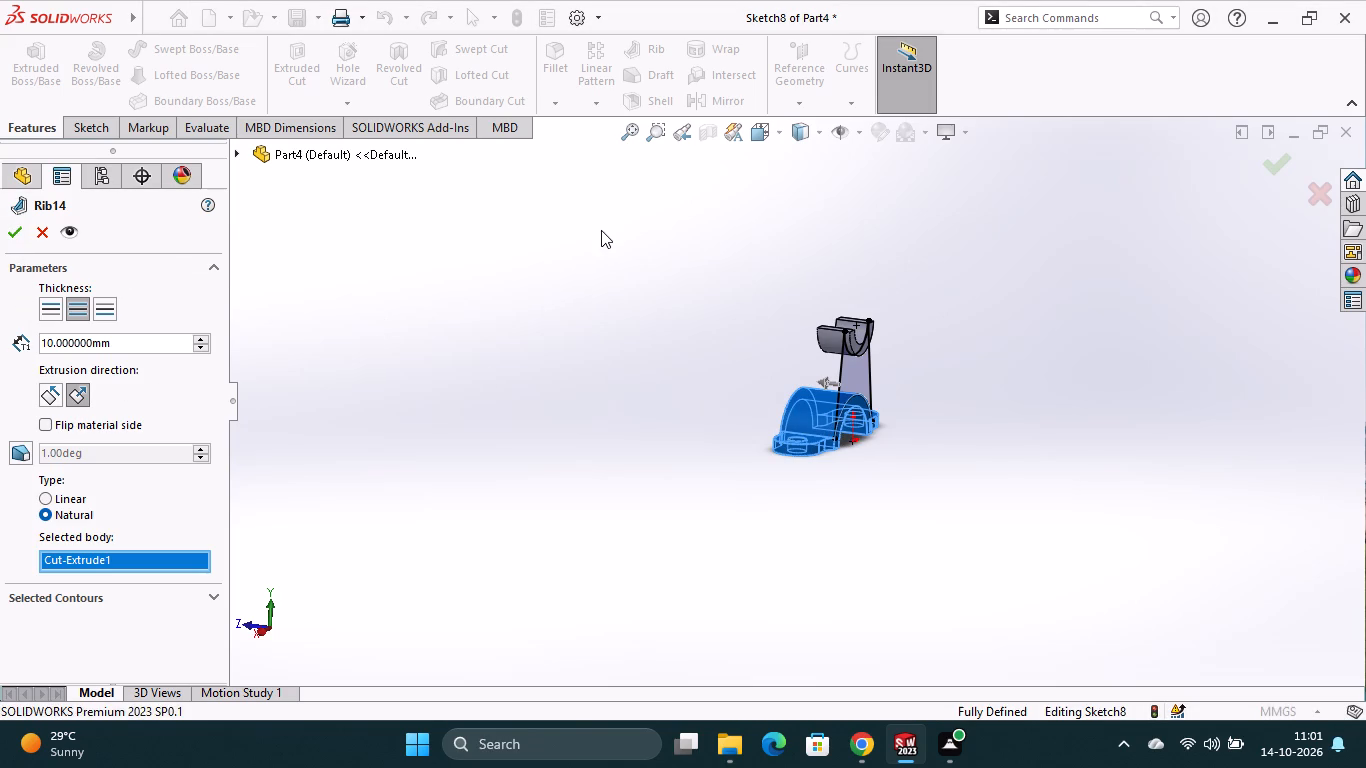
pyautogui.click(601, 230)
pyautogui.rightClick(600, 230)
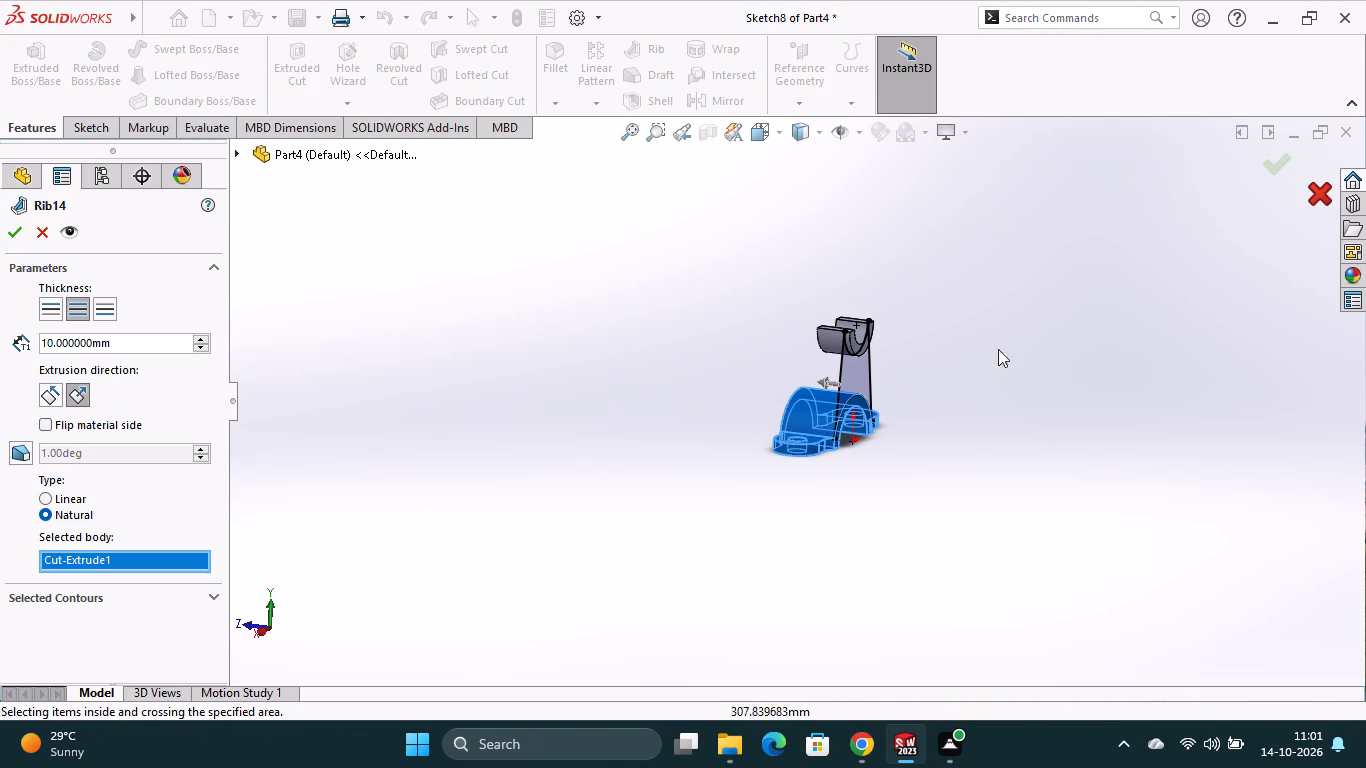
pyautogui.click(988, 365)
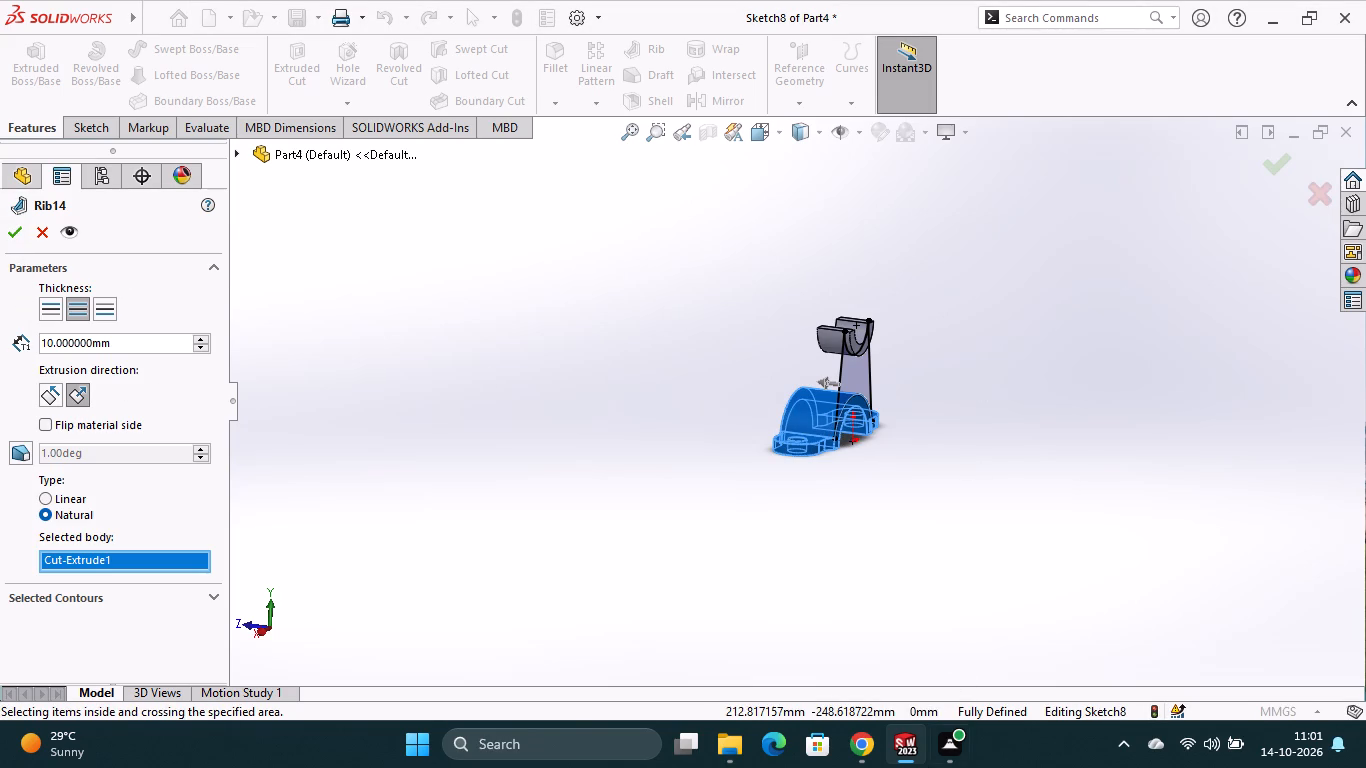
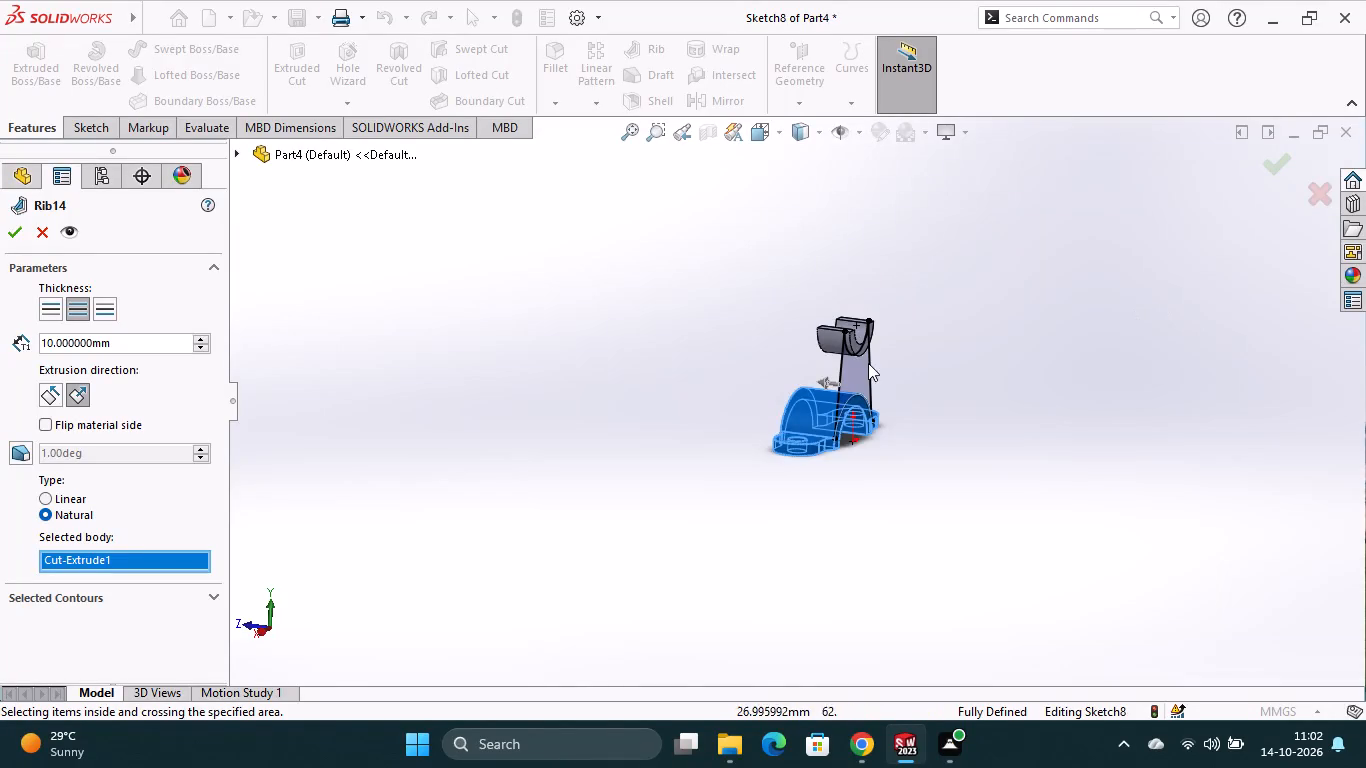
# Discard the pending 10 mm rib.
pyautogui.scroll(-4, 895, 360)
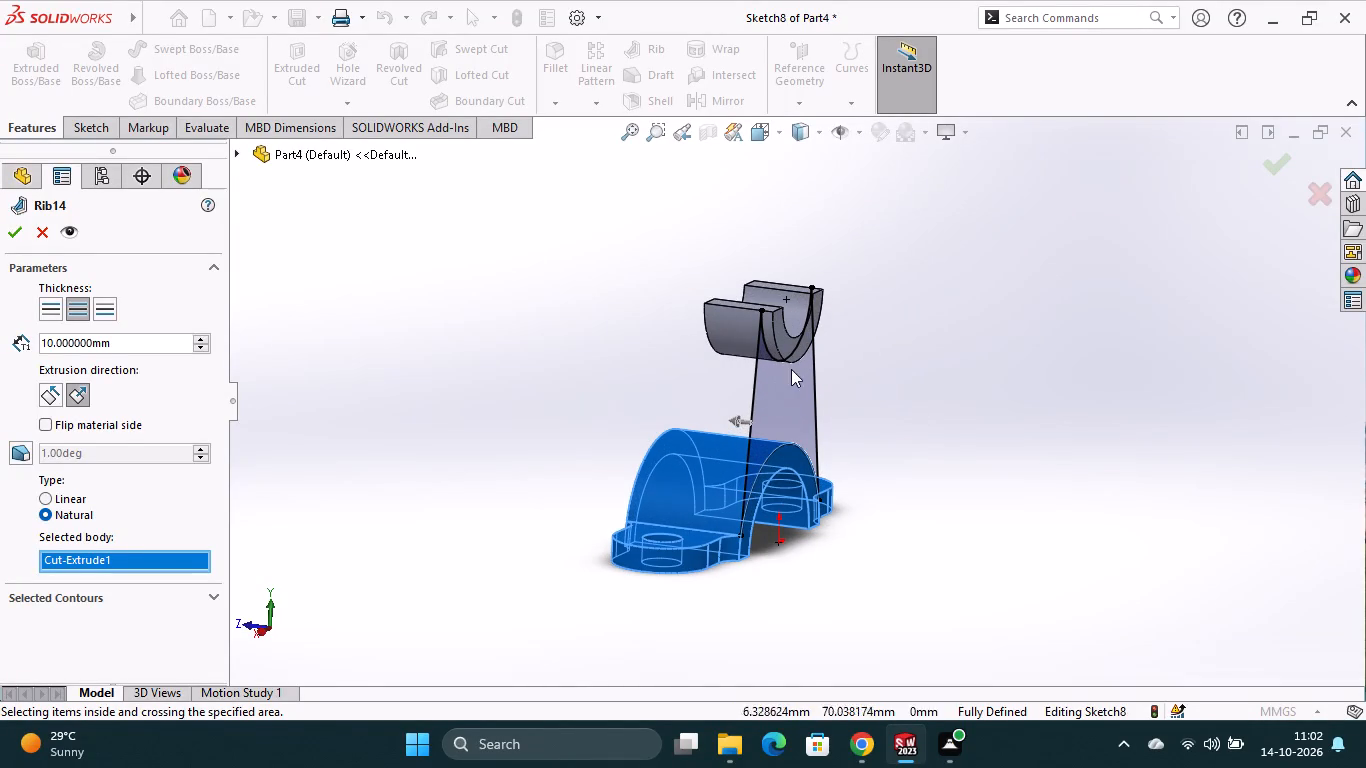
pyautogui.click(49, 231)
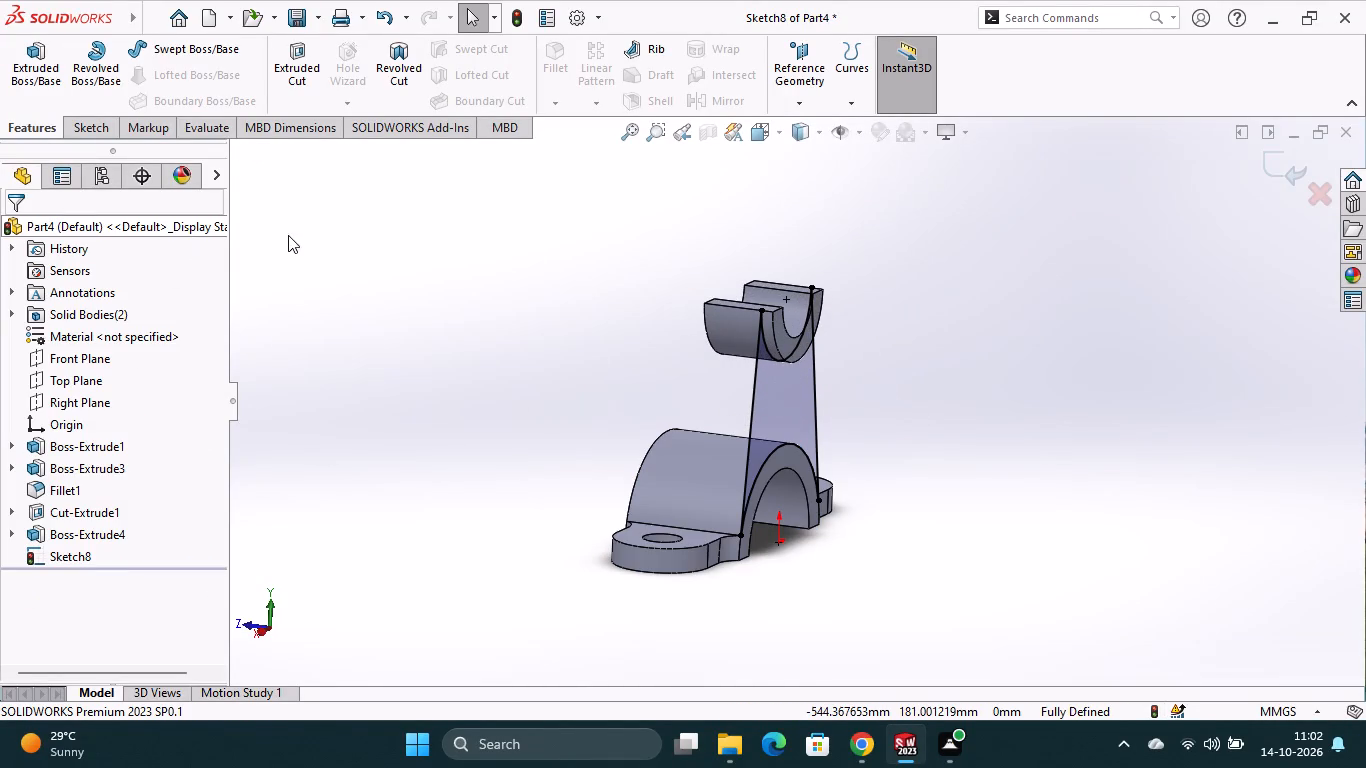
# Extrude the closed line-and-arc profile as a blind 10 mm boss in the reversed direction, merged with the half rings.
pyautogui.click(50, 89)
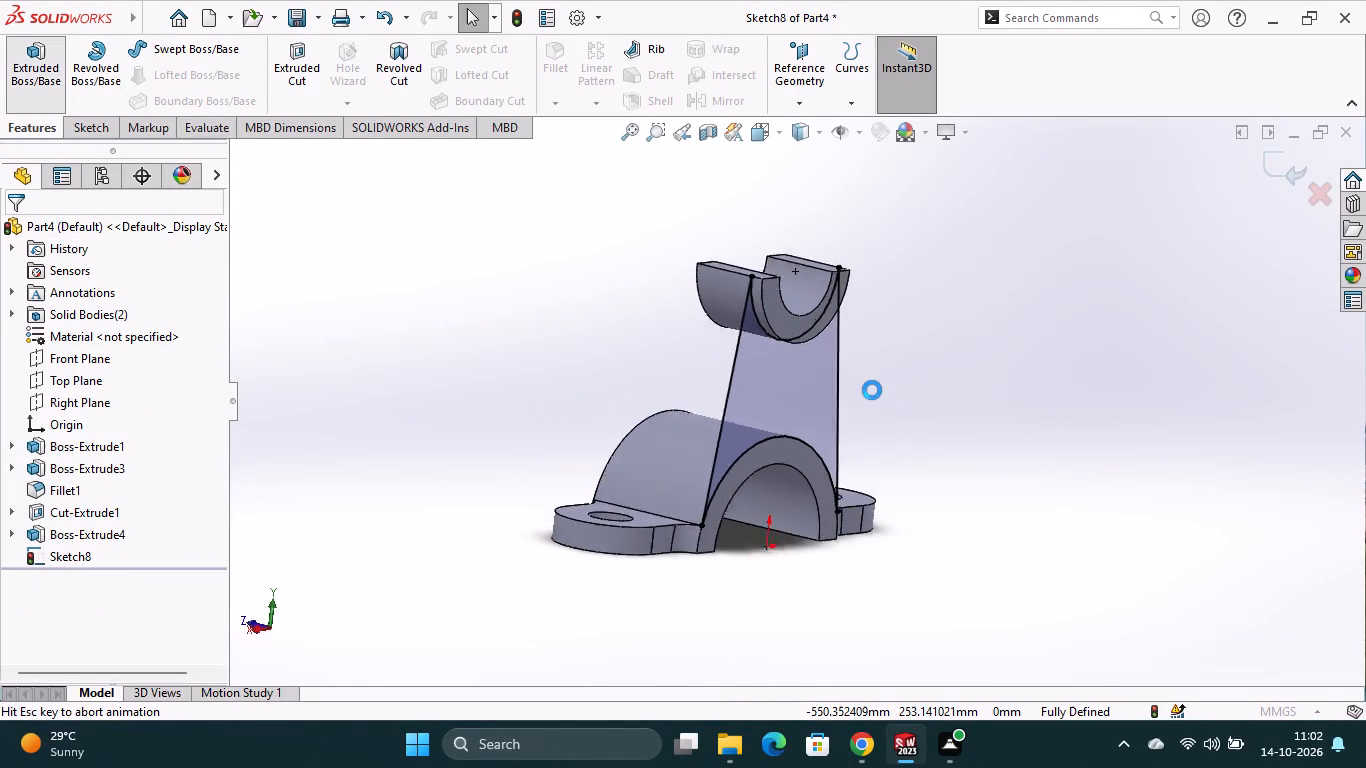
pyautogui.moveTo(893, 387); pyautogui.dragTo(894, 389, button='middle')
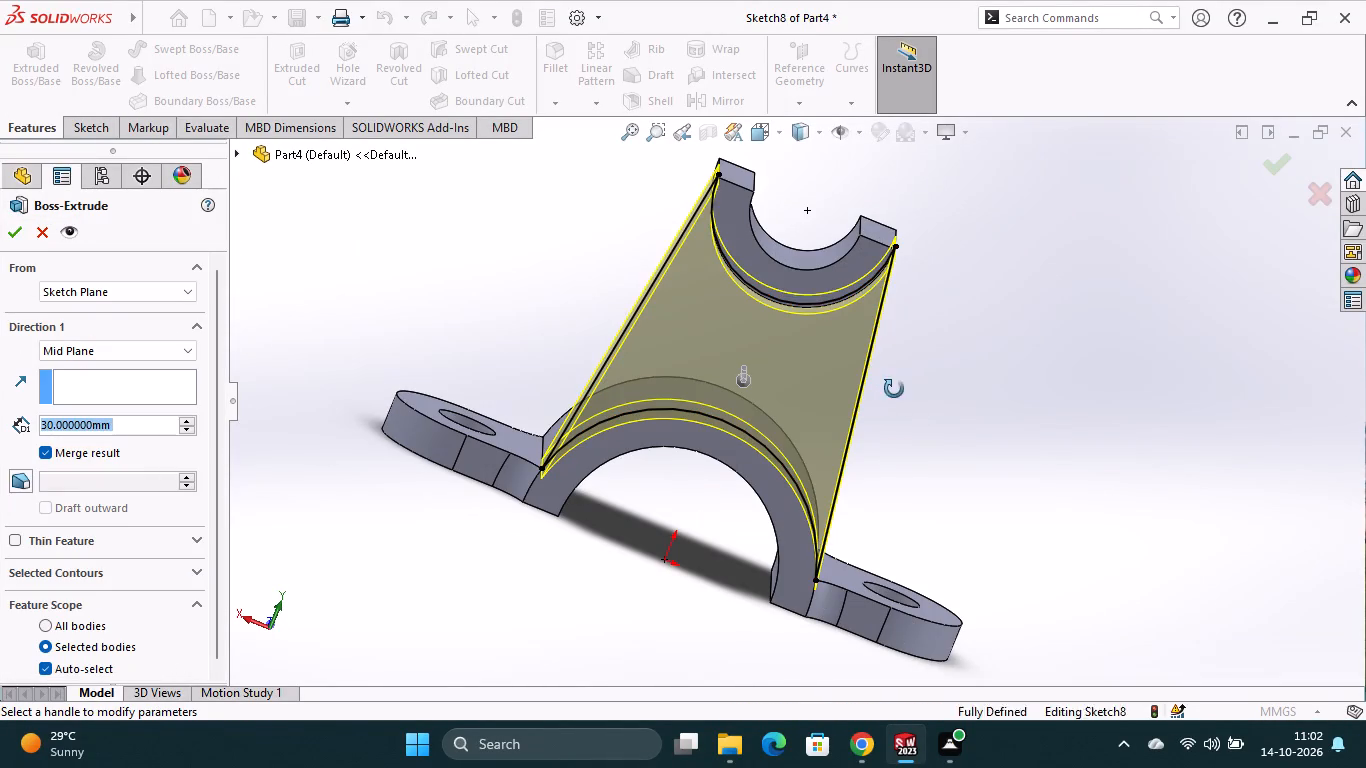
pyautogui.moveTo(894, 389); pyautogui.dragTo(805, 388, button='middle')
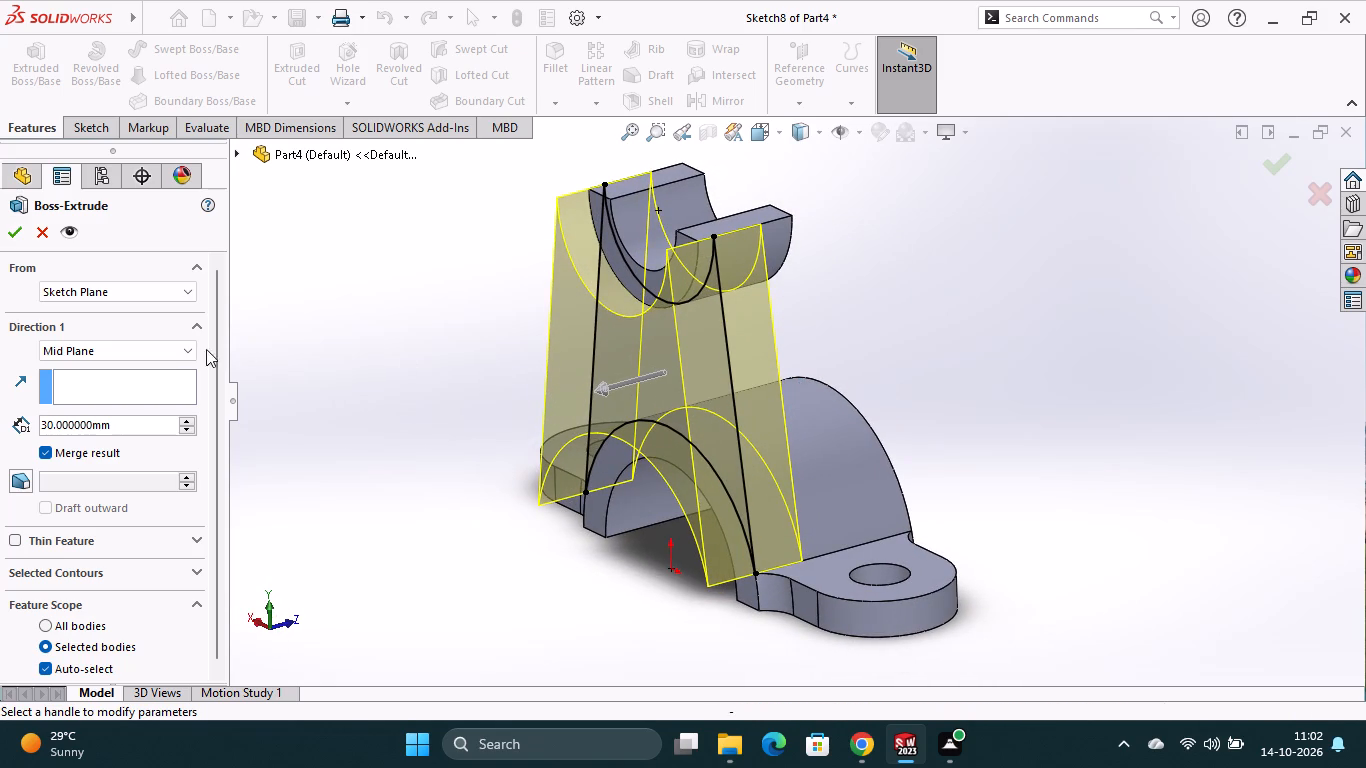
pyautogui.click(177, 344)
pyautogui.click(122, 363)
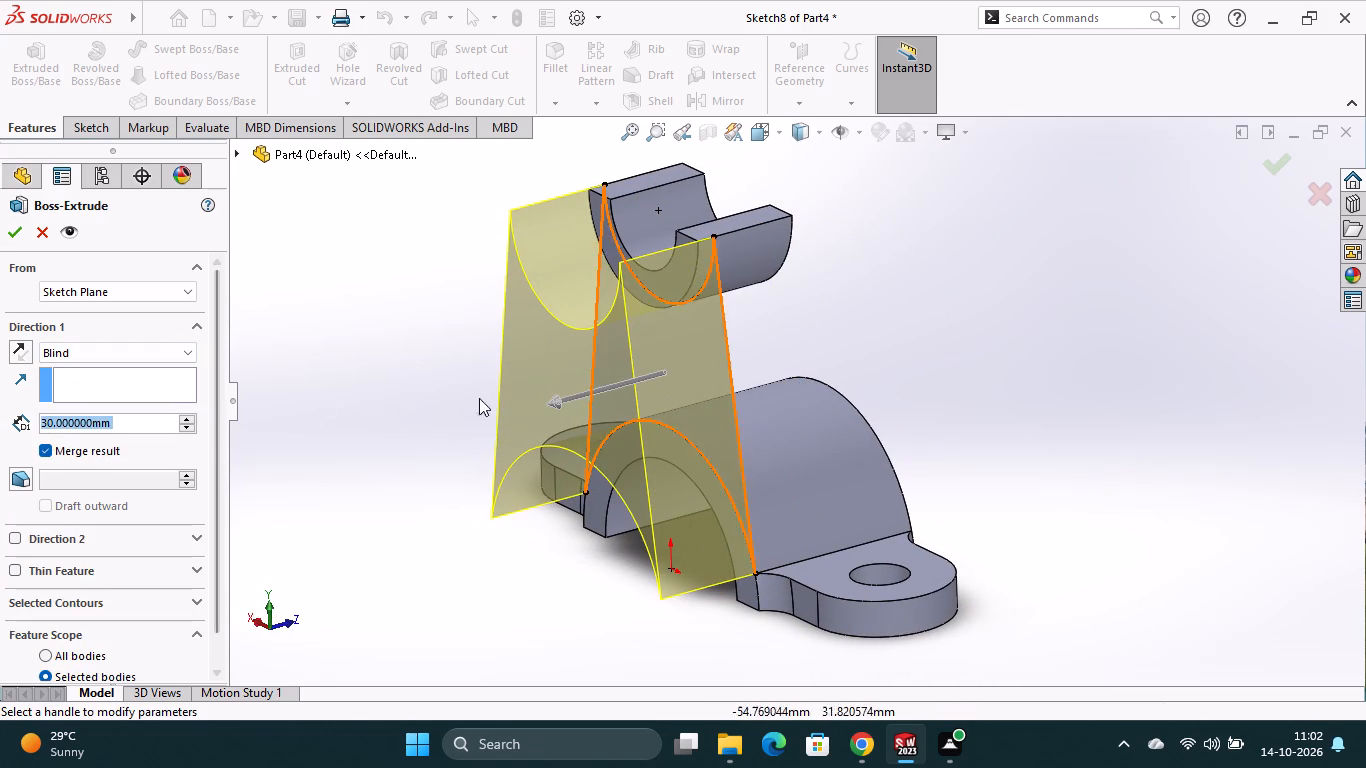
pyautogui.click(18, 355)
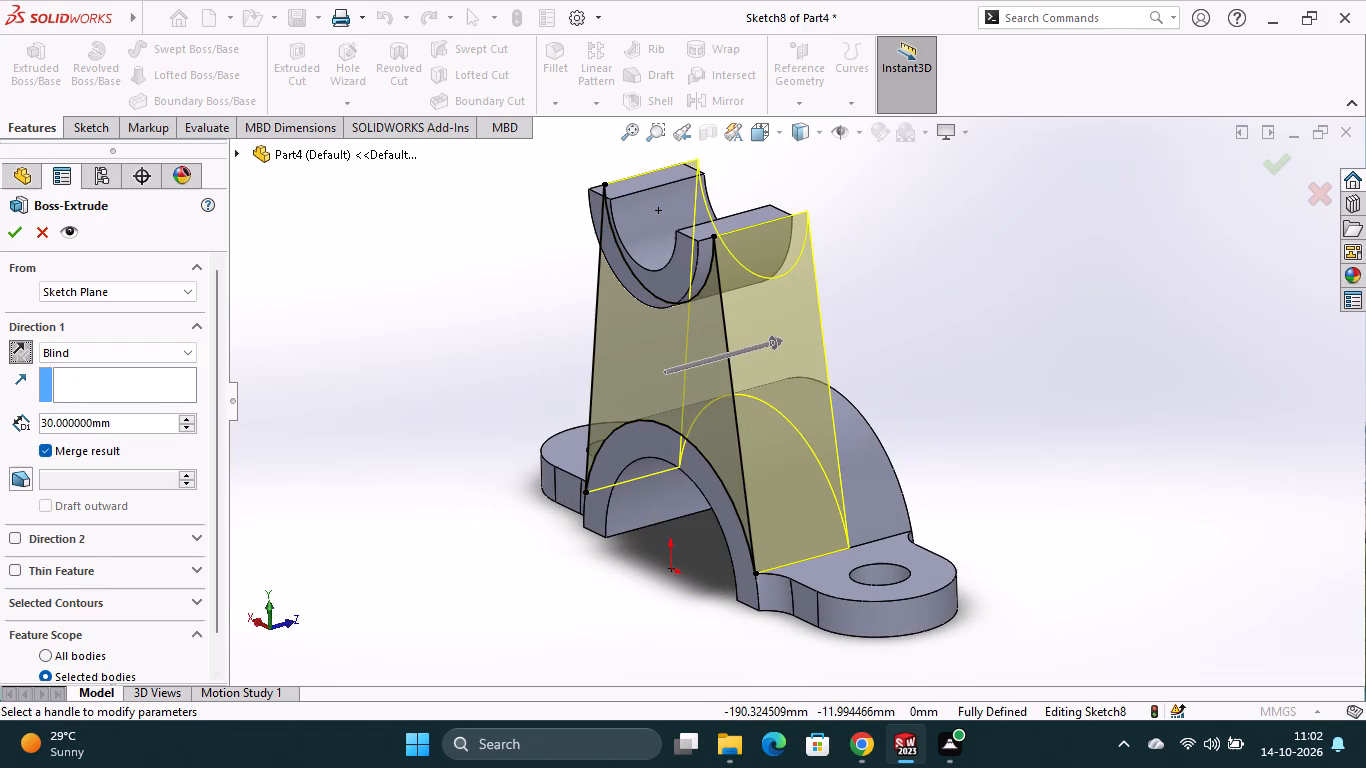
pyautogui.moveTo(113, 422); pyautogui.dragTo(45, 421)
pyautogui.moveTo(45, 421); pyautogui.dragTo(38, 423)
pyautogui.write('10')
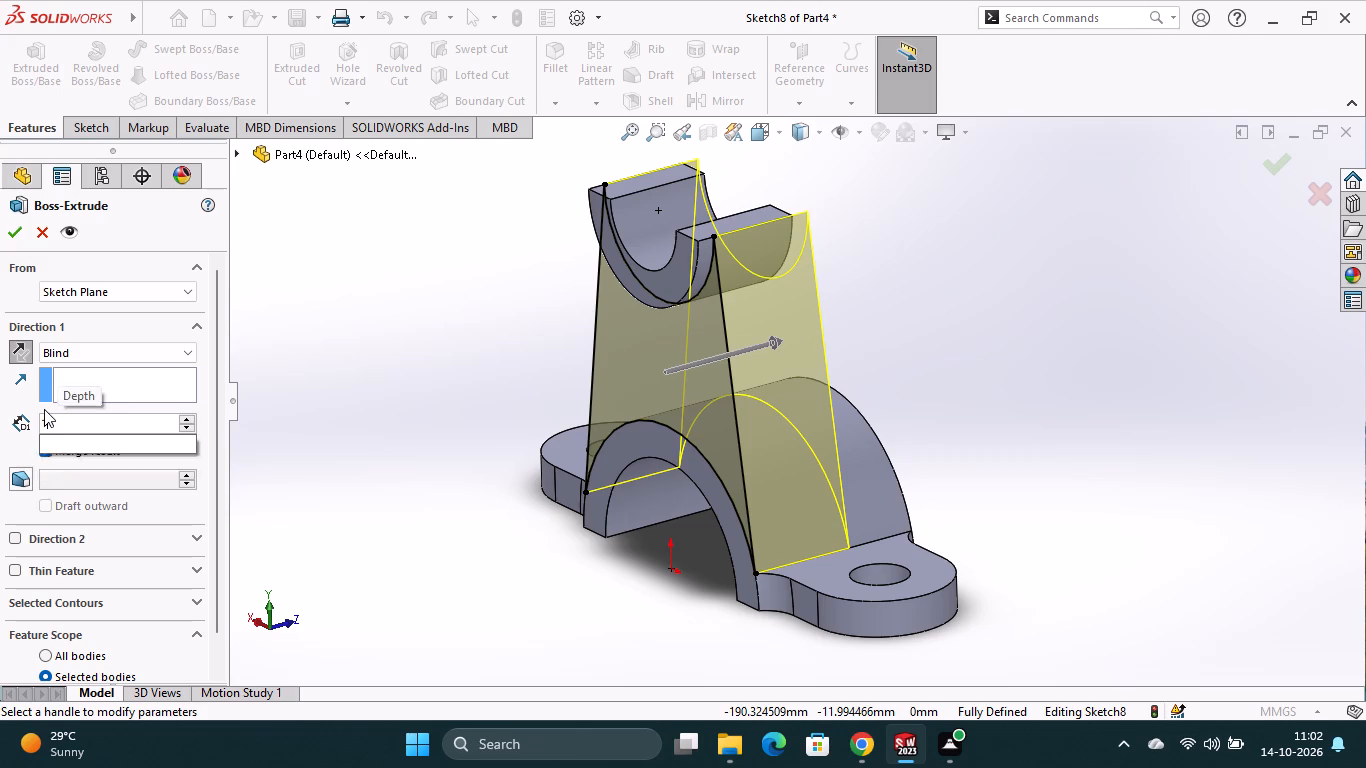
pyautogui.press('Return')
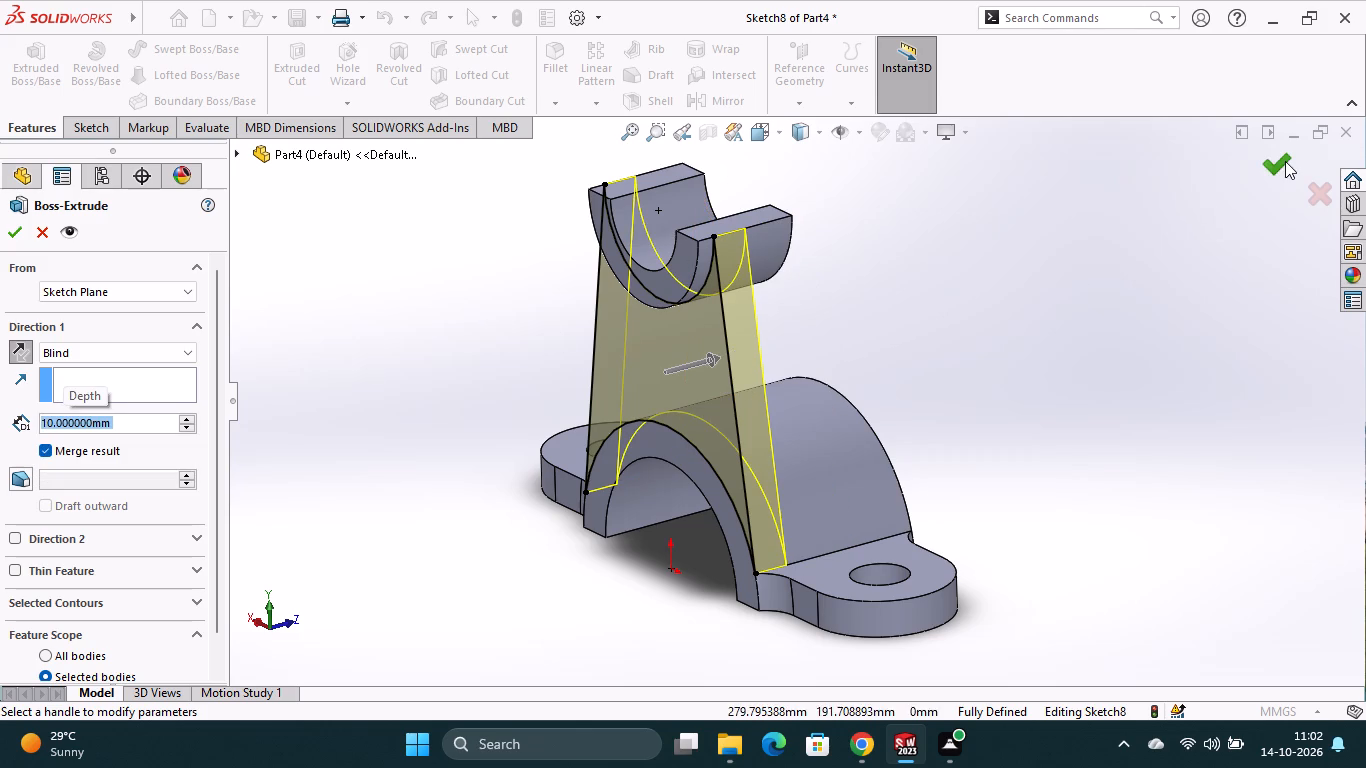
pyautogui.click(1285, 161)
# Edit the upper half ring's extrusion to 20 mm in the first direction and add a blind 10 mm second direction.
pyautogui.moveTo(983, 331); pyautogui.dragTo(924, 466, button='middle')
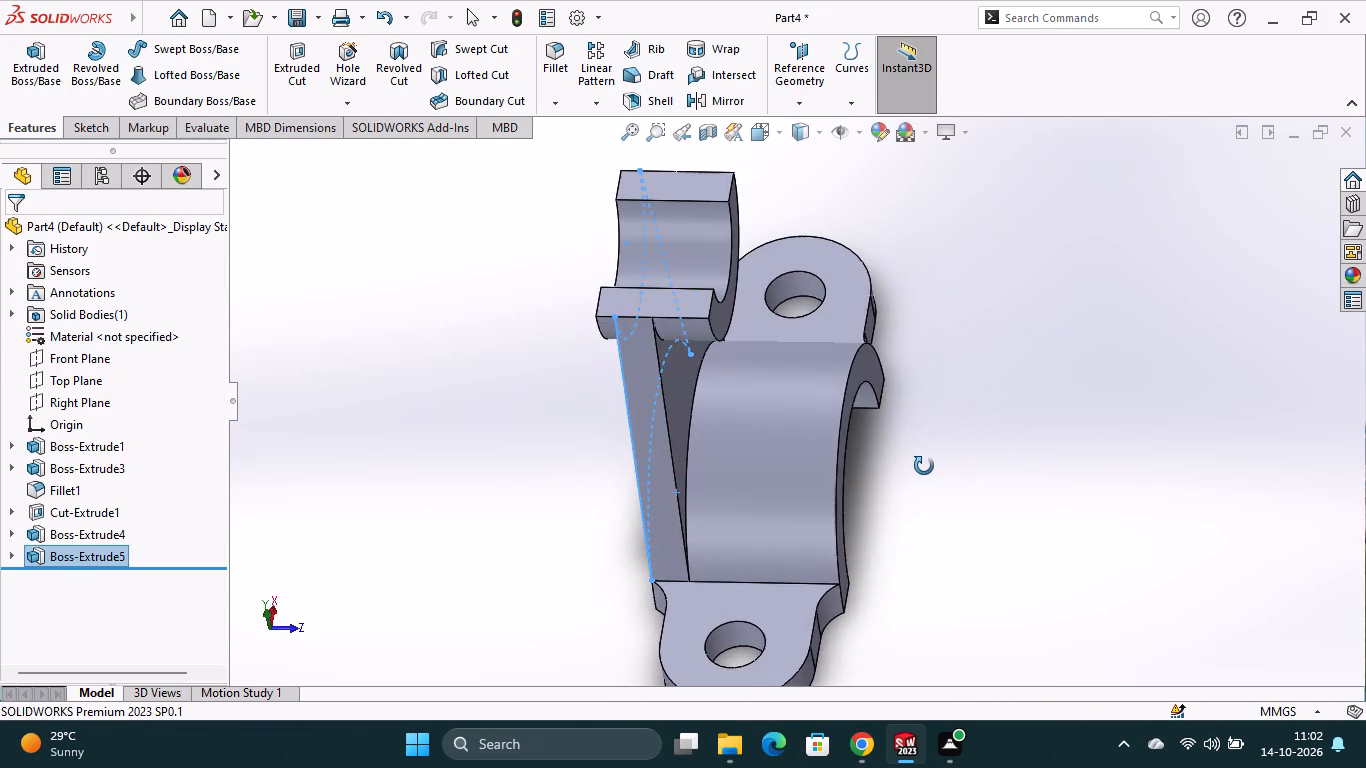
pyautogui.moveTo(924, 466); pyautogui.dragTo(939, 464, button='middle')
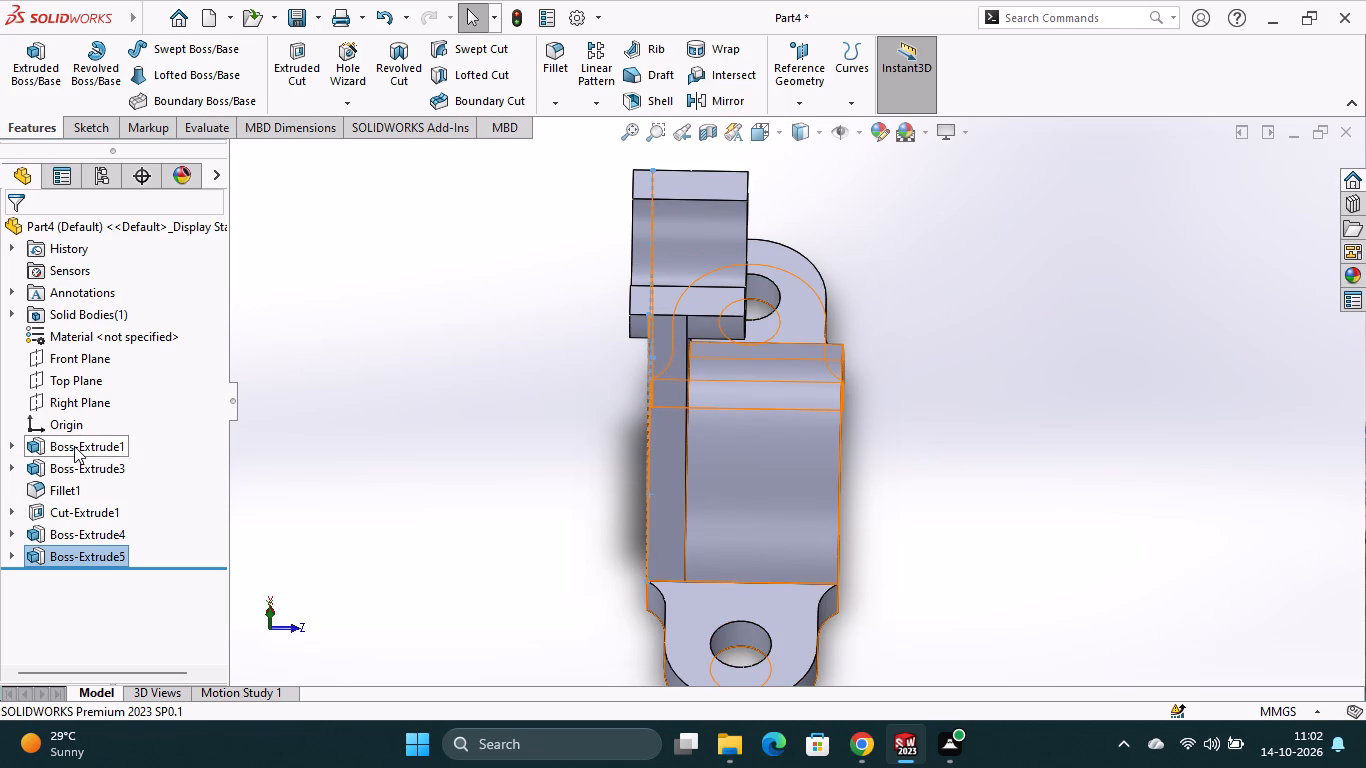
pyautogui.click(718, 180)
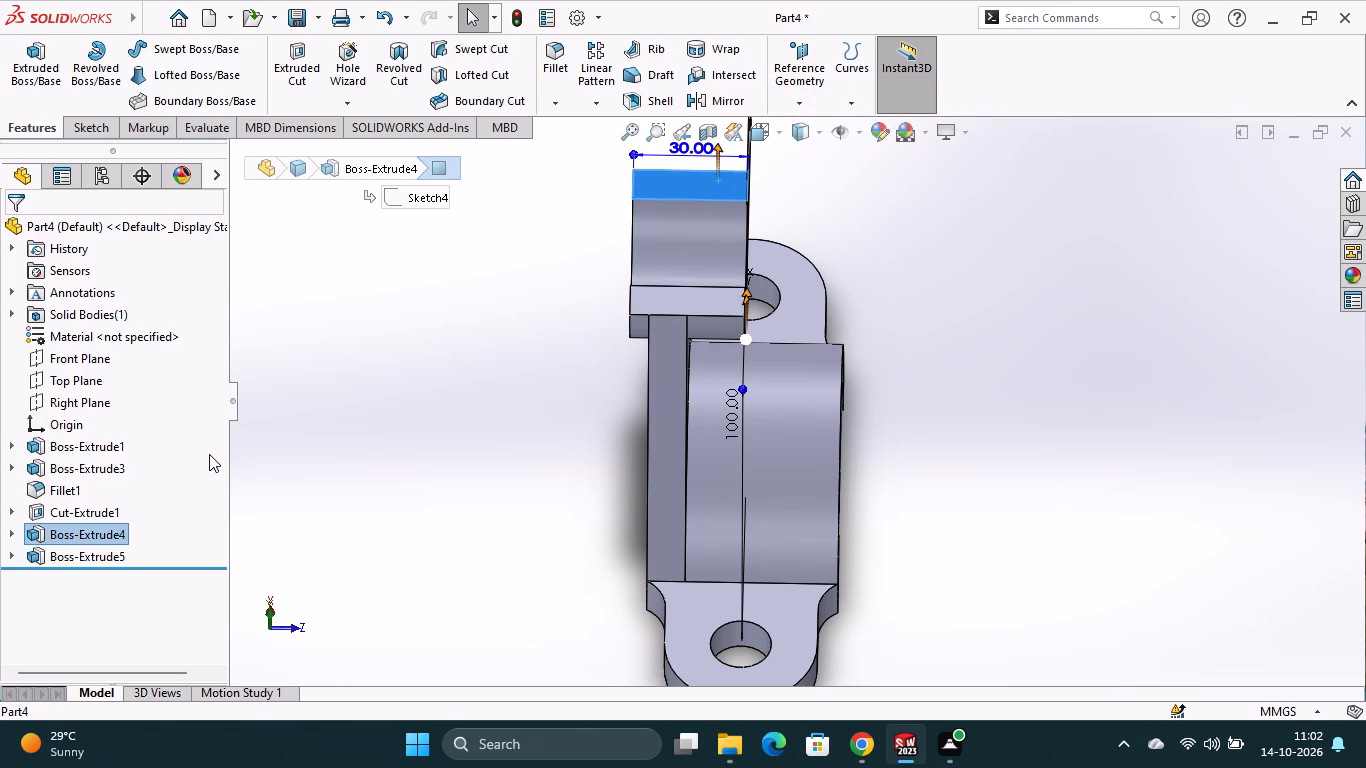
pyautogui.click(103, 536)
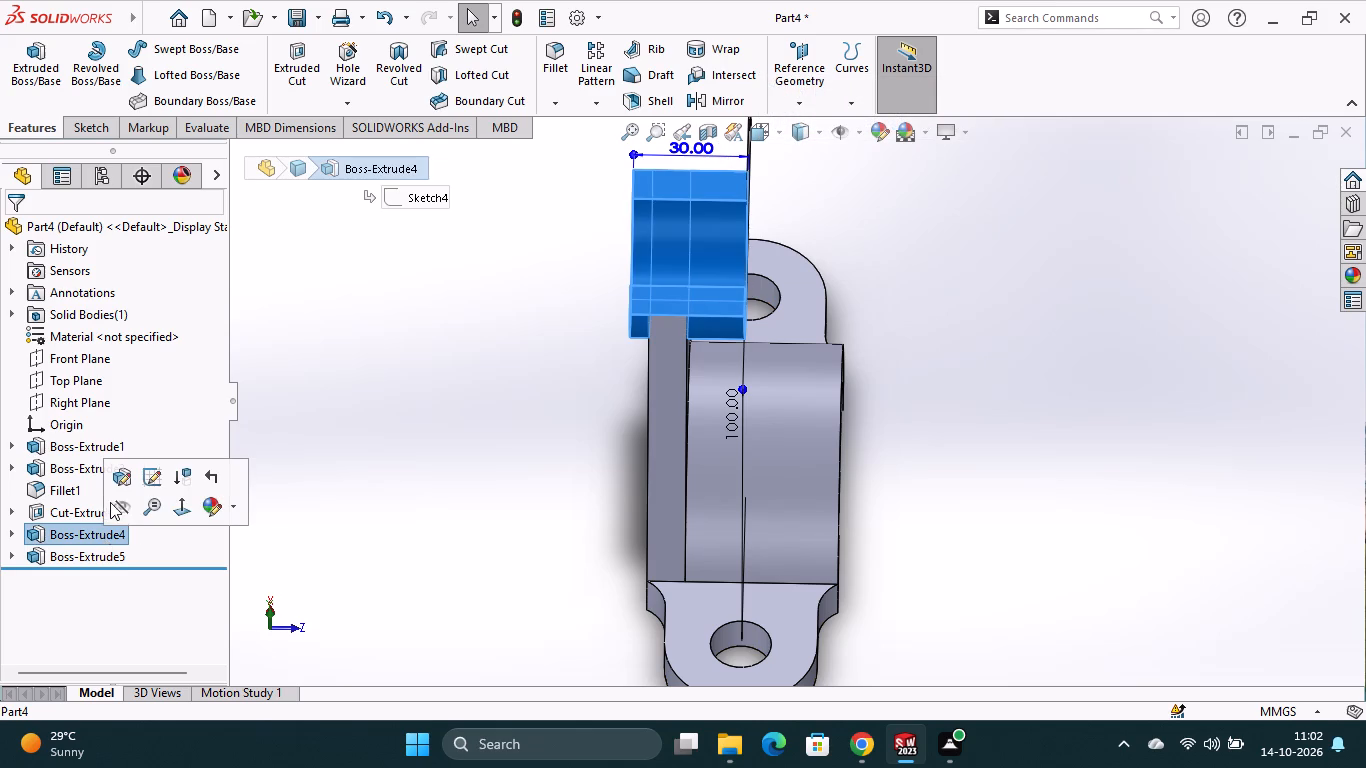
pyautogui.click(120, 482)
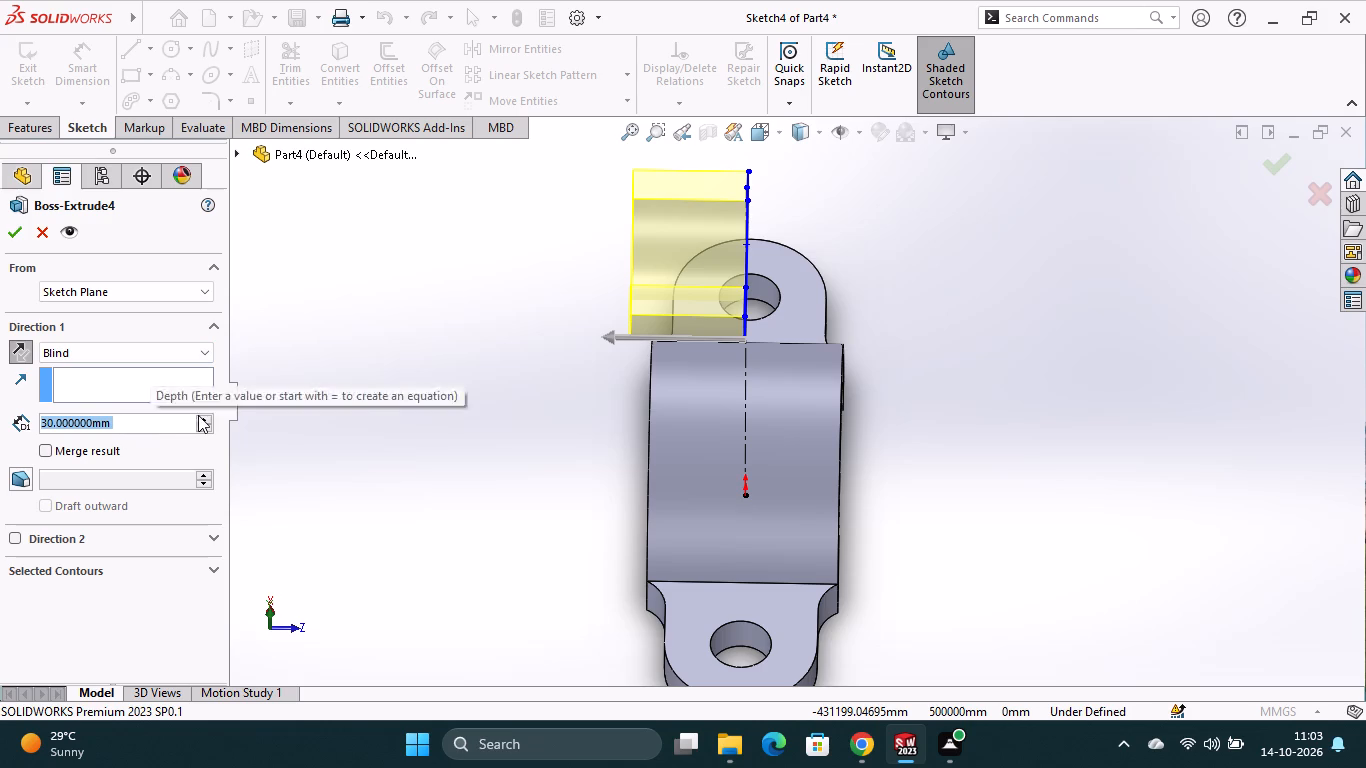
pyautogui.click(132, 426)
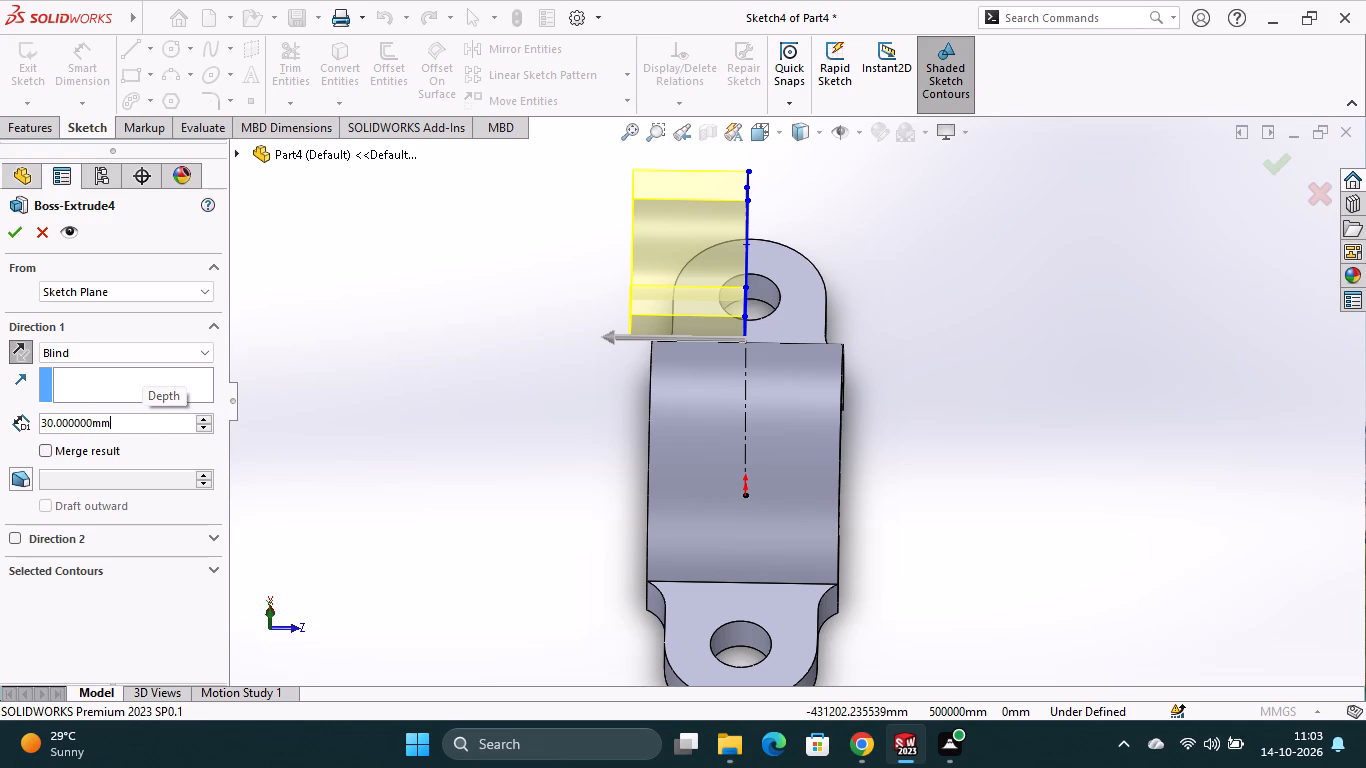
pyautogui.moveTo(129, 424); pyautogui.dragTo(34, 431)
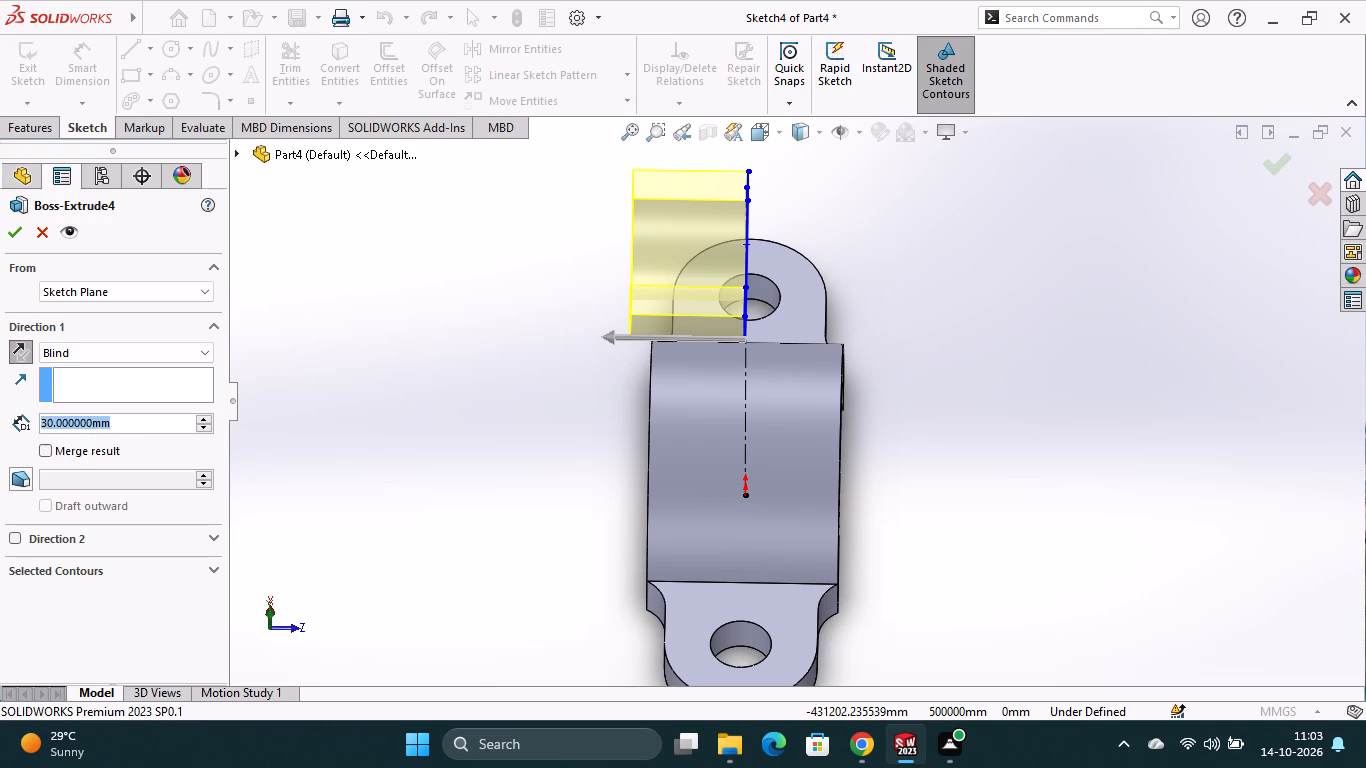
pyautogui.press('2')
pyautogui.press('0')
pyautogui.press('Return')
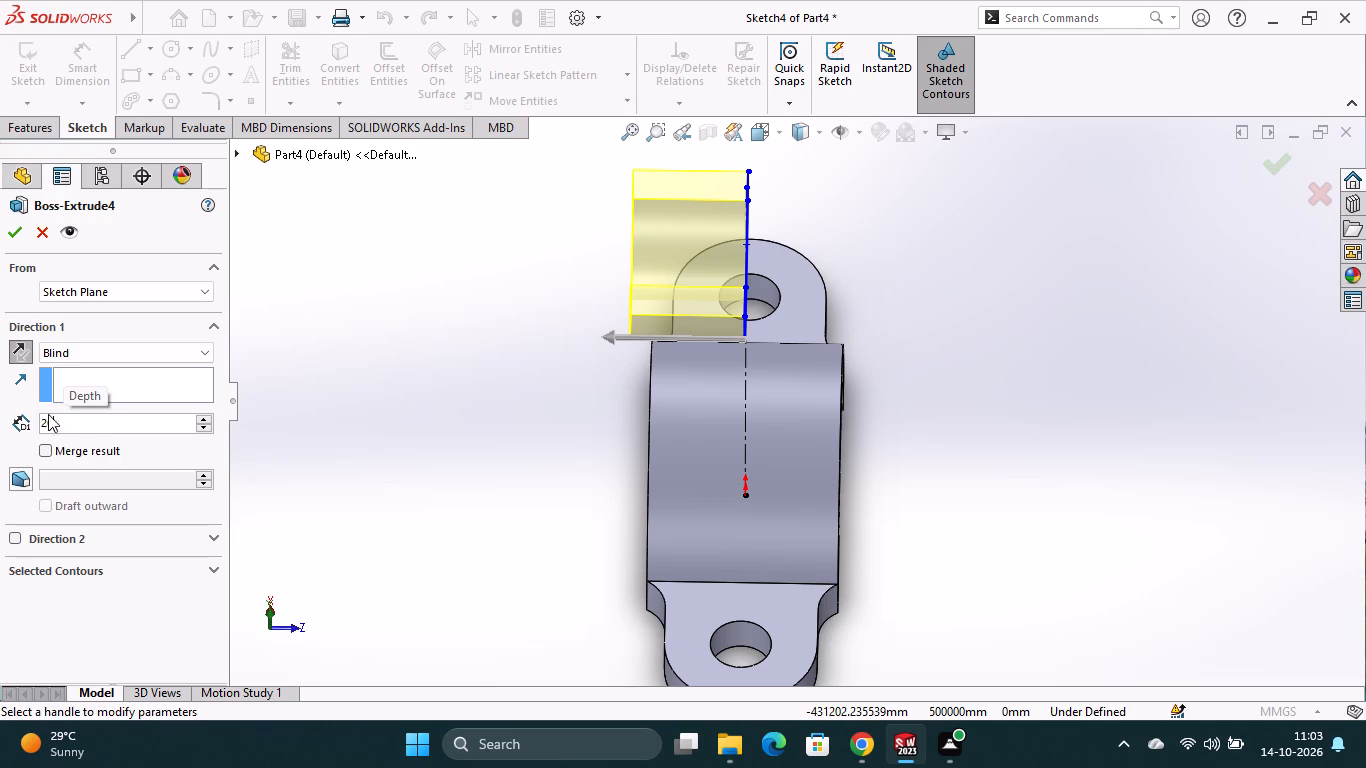
pyautogui.click(17, 542)
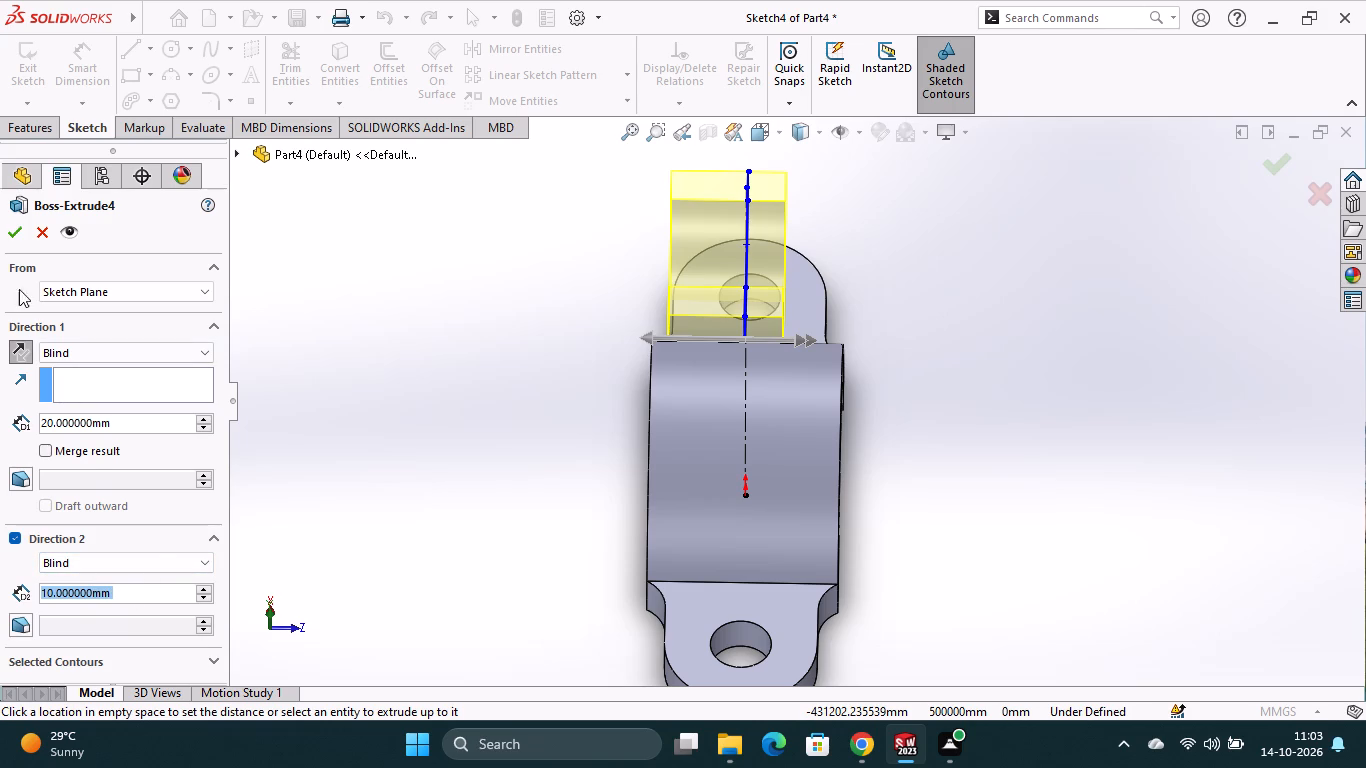
pyautogui.click(10, 234)
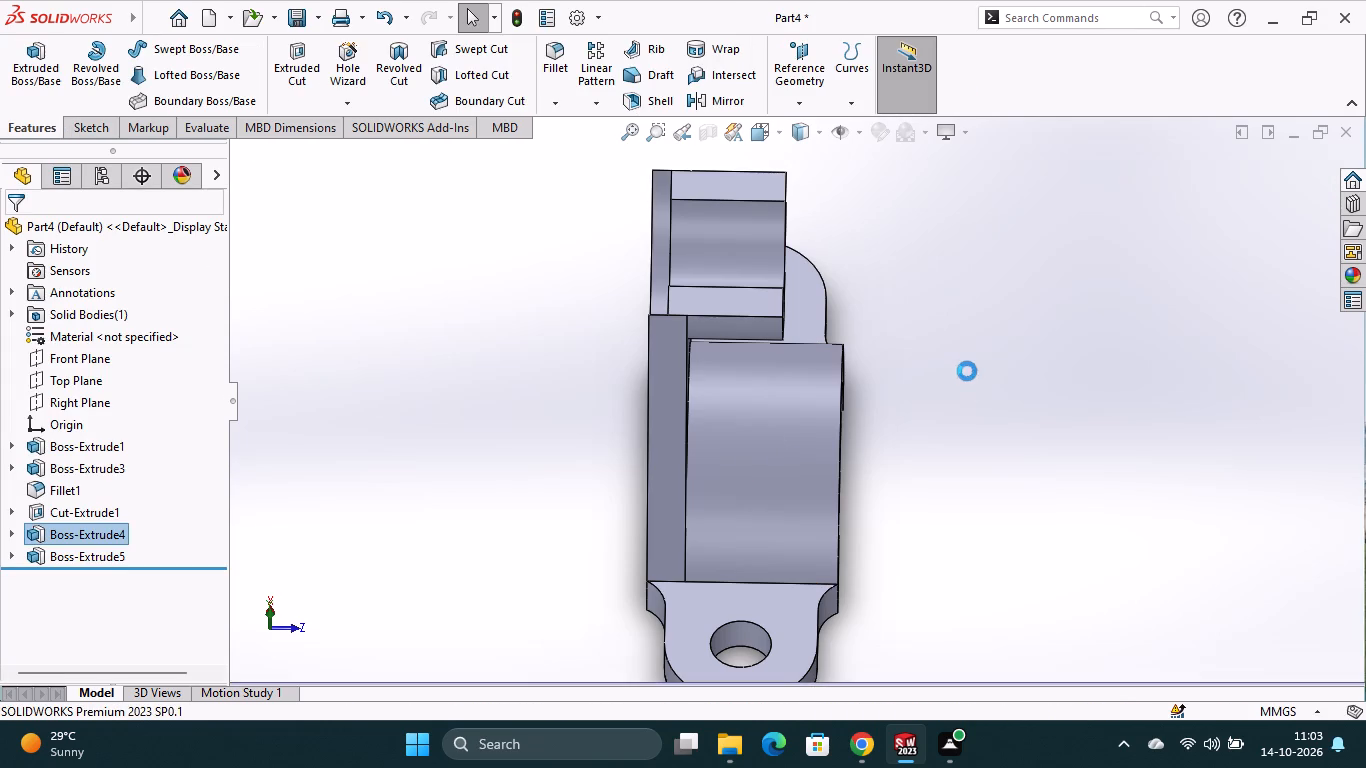
# Change the upper half ring's extrusion depths to 25 mm in the first direction and 5 mm in the second.
pyautogui.scroll(3, 910, 355)
pyautogui.moveTo(892, 356); pyautogui.dragTo(904, 478, button='middle')
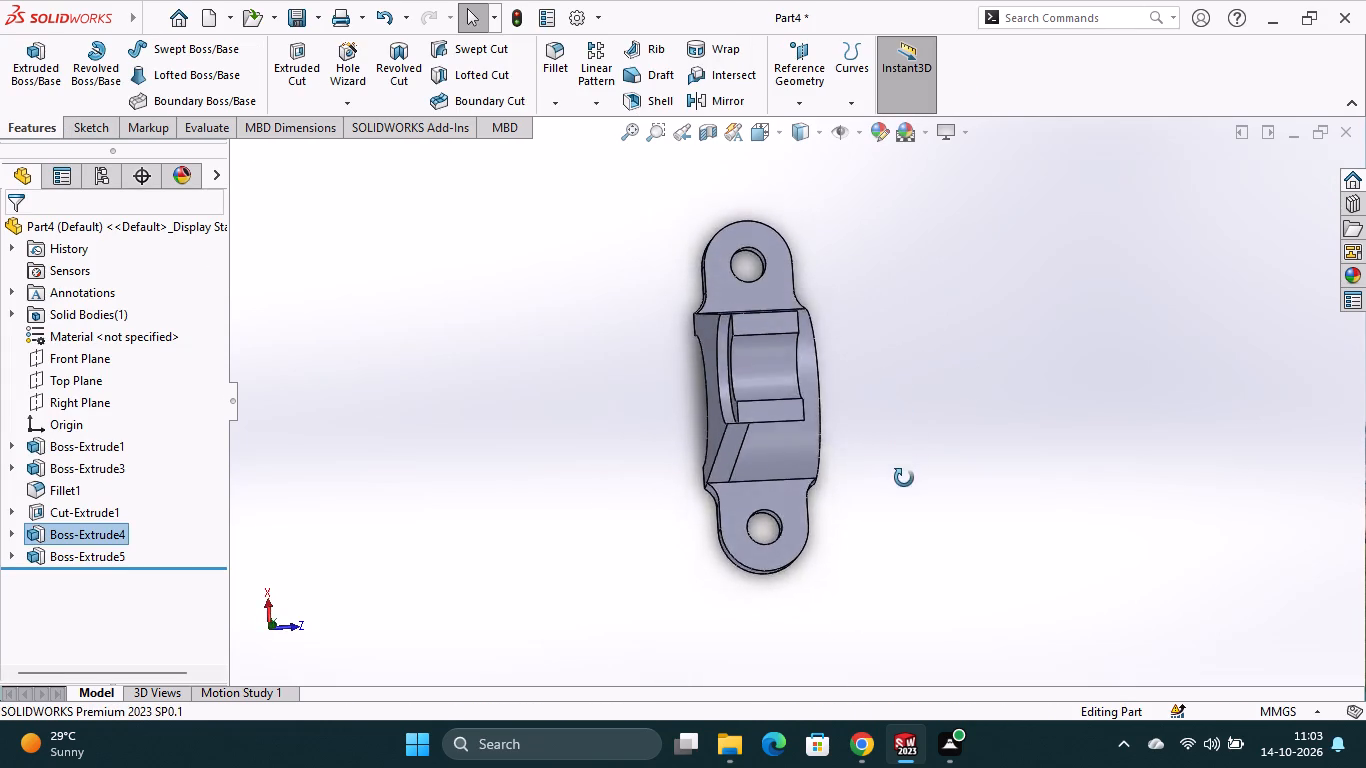
pyautogui.moveTo(904, 478); pyautogui.dragTo(899, 505, button='middle')
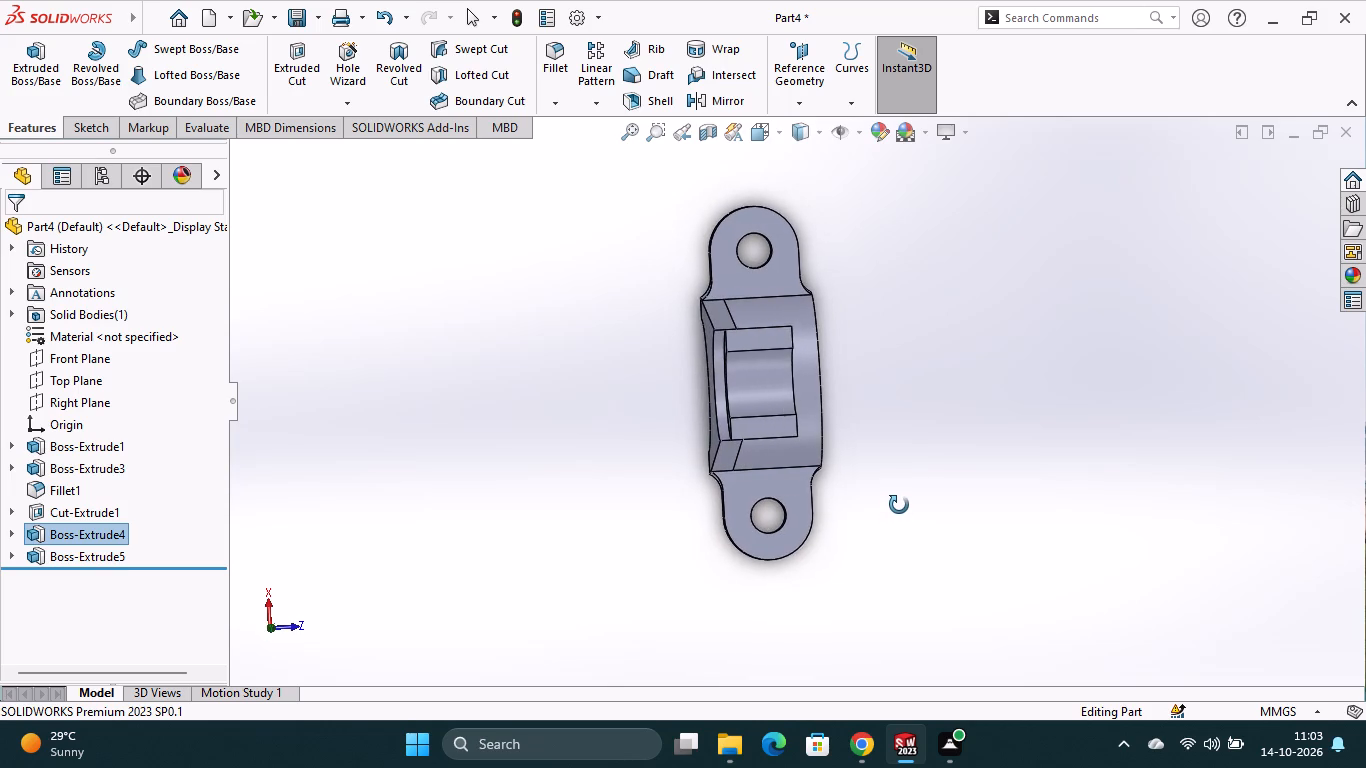
pyautogui.moveTo(899, 505); pyautogui.dragTo(895, 511, button='middle')
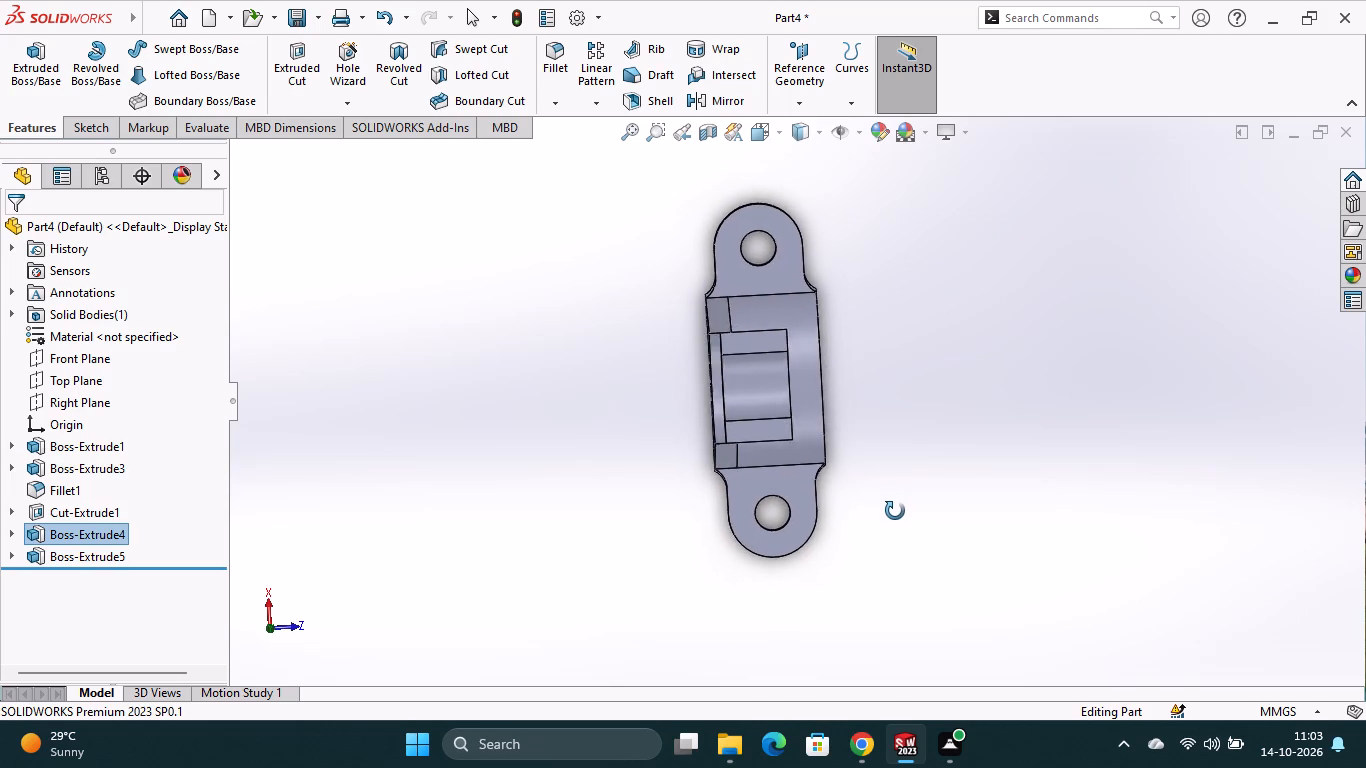
pyautogui.moveTo(895, 511); pyautogui.dragTo(889, 528, button='middle')
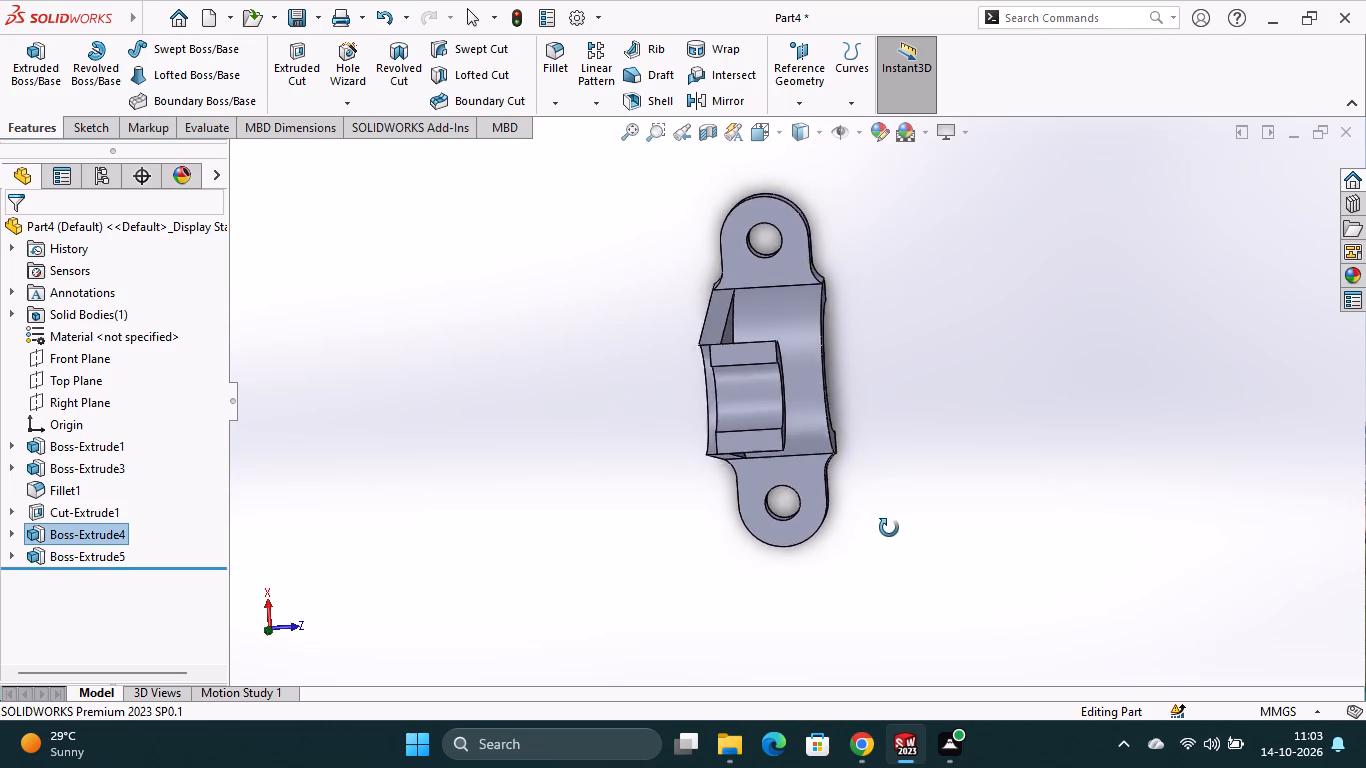
pyautogui.moveTo(889, 528); pyautogui.dragTo(897, 490, button='middle')
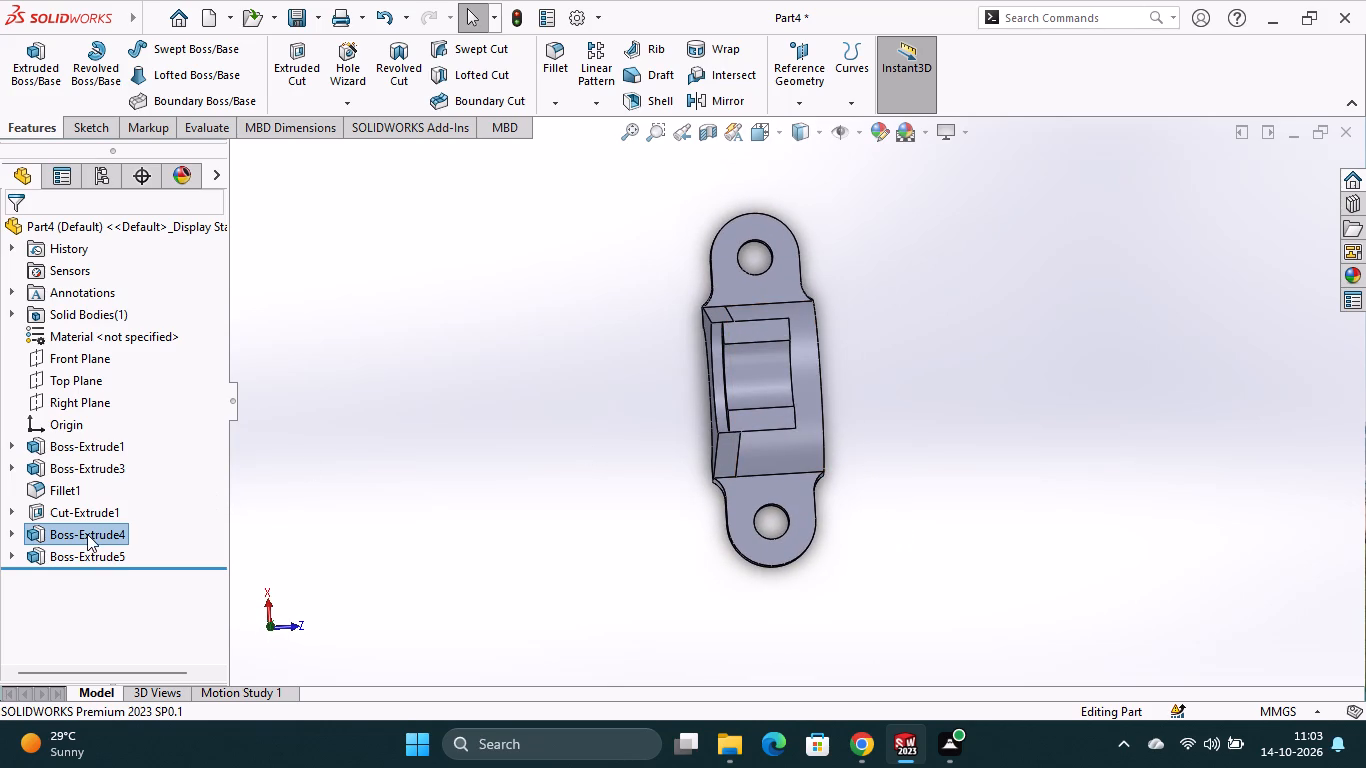
pyautogui.rightClick(87, 534)
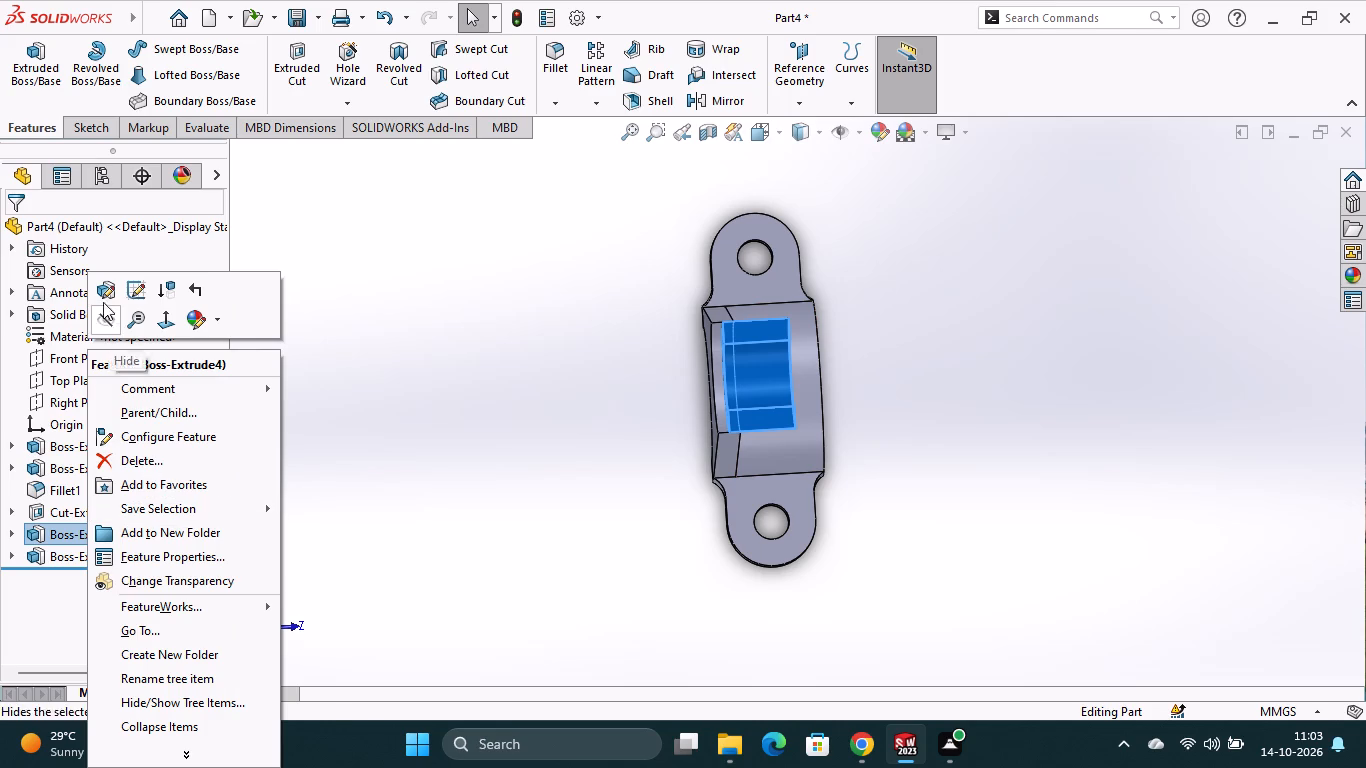
pyautogui.click(104, 296)
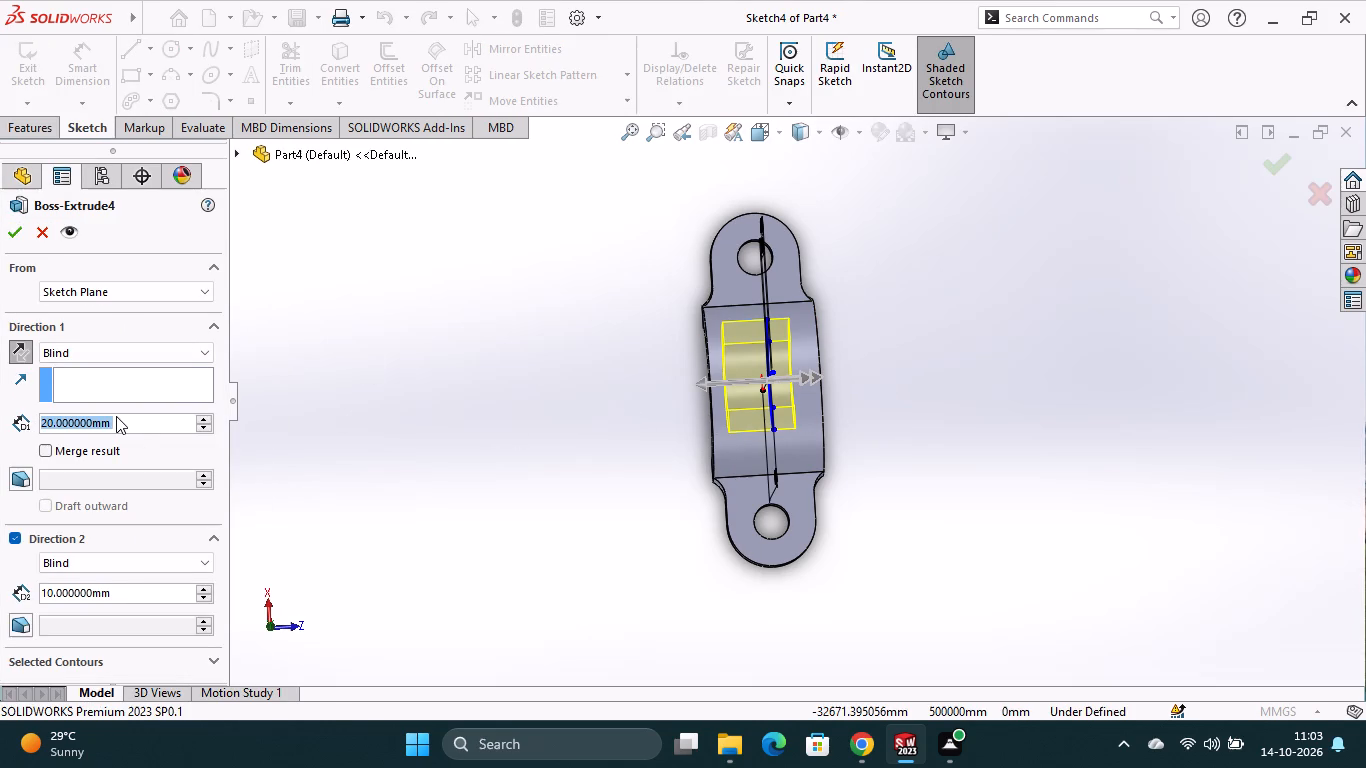
pyautogui.write('25')
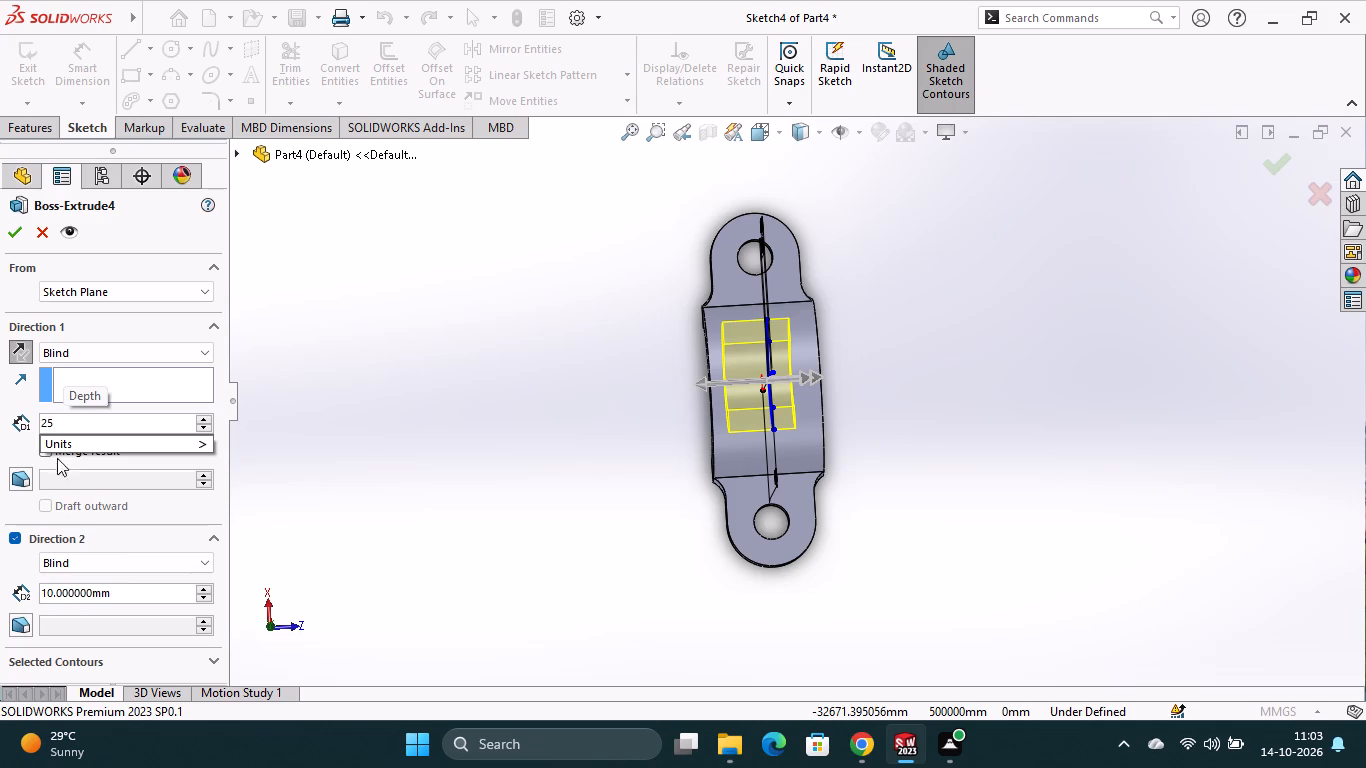
pyautogui.click(116, 589)
pyautogui.moveTo(118, 589); pyautogui.dragTo(40, 596)
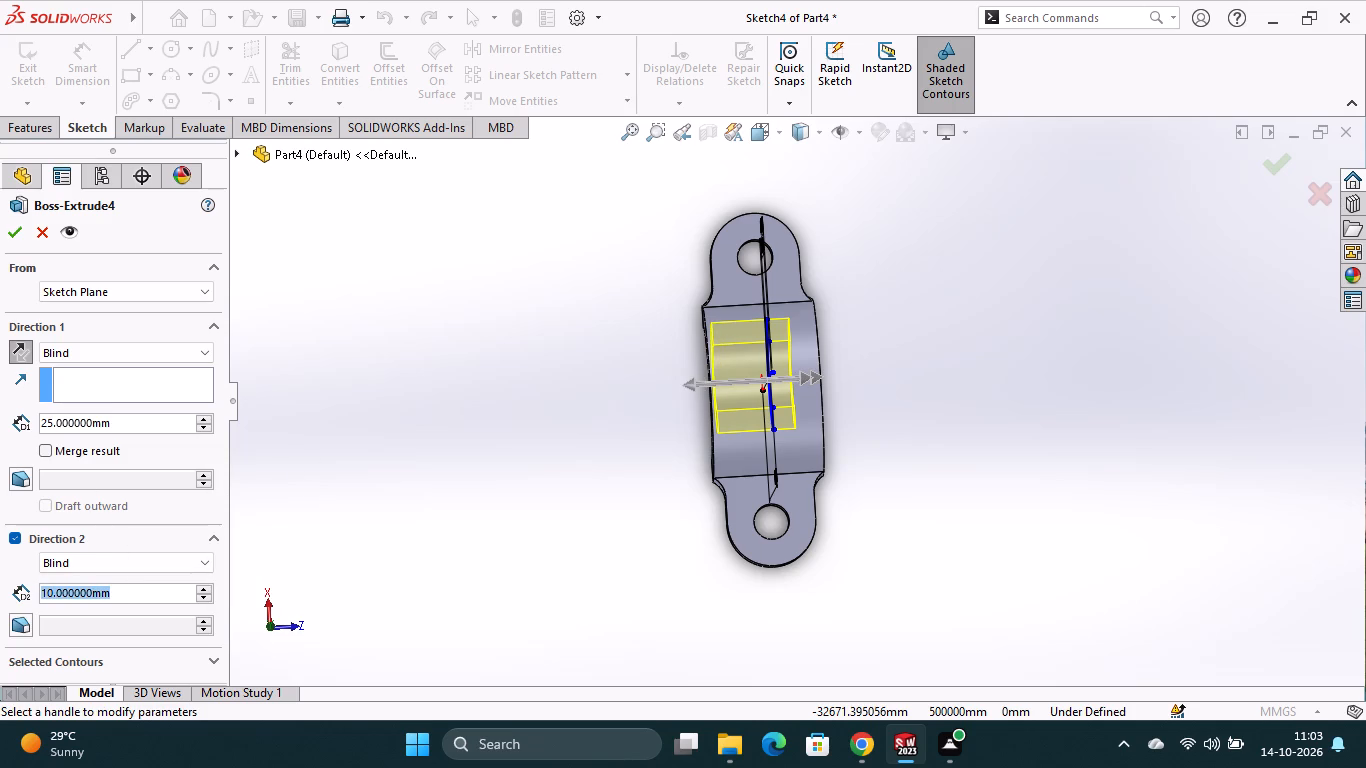
pyautogui.moveTo(40, 596); pyautogui.dragTo(39, 596)
pyautogui.press('5')
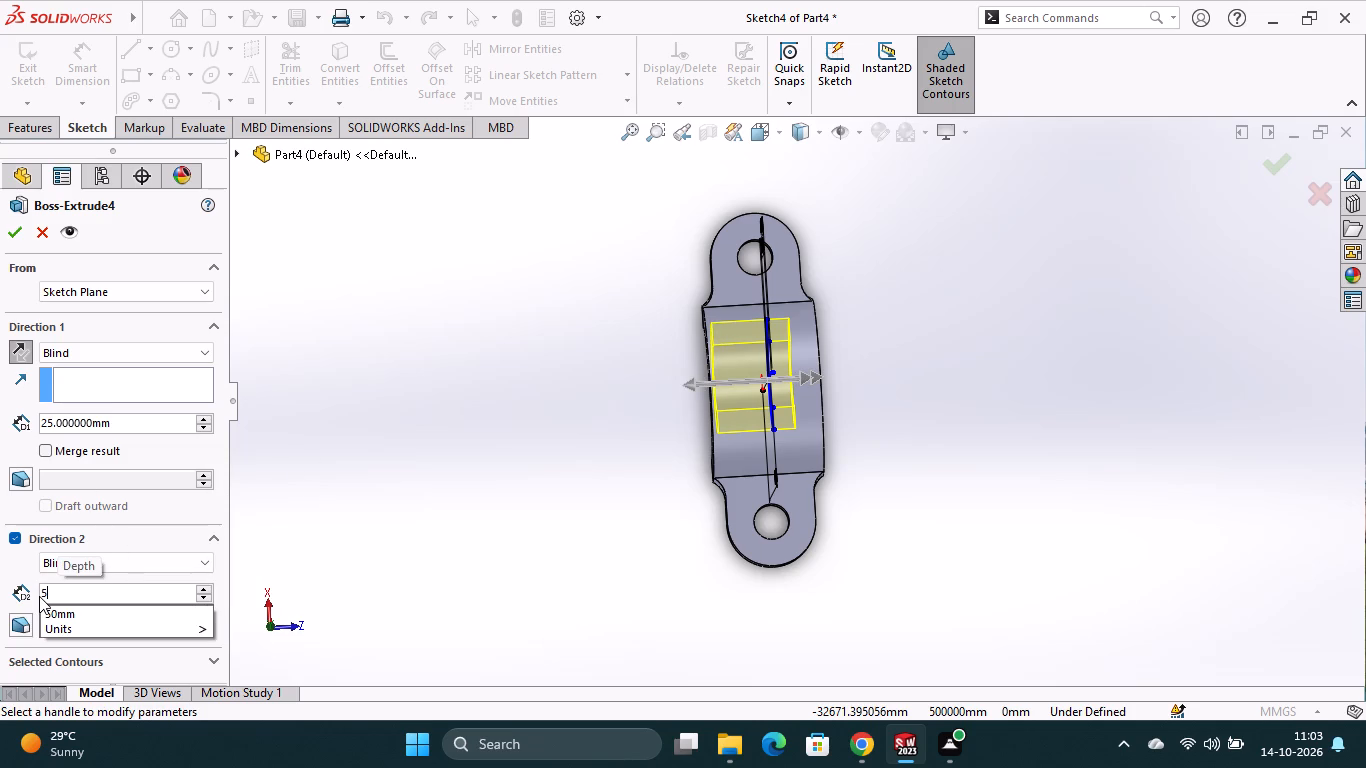
pyautogui.click(15, 238)
pyautogui.click(1281, 170)
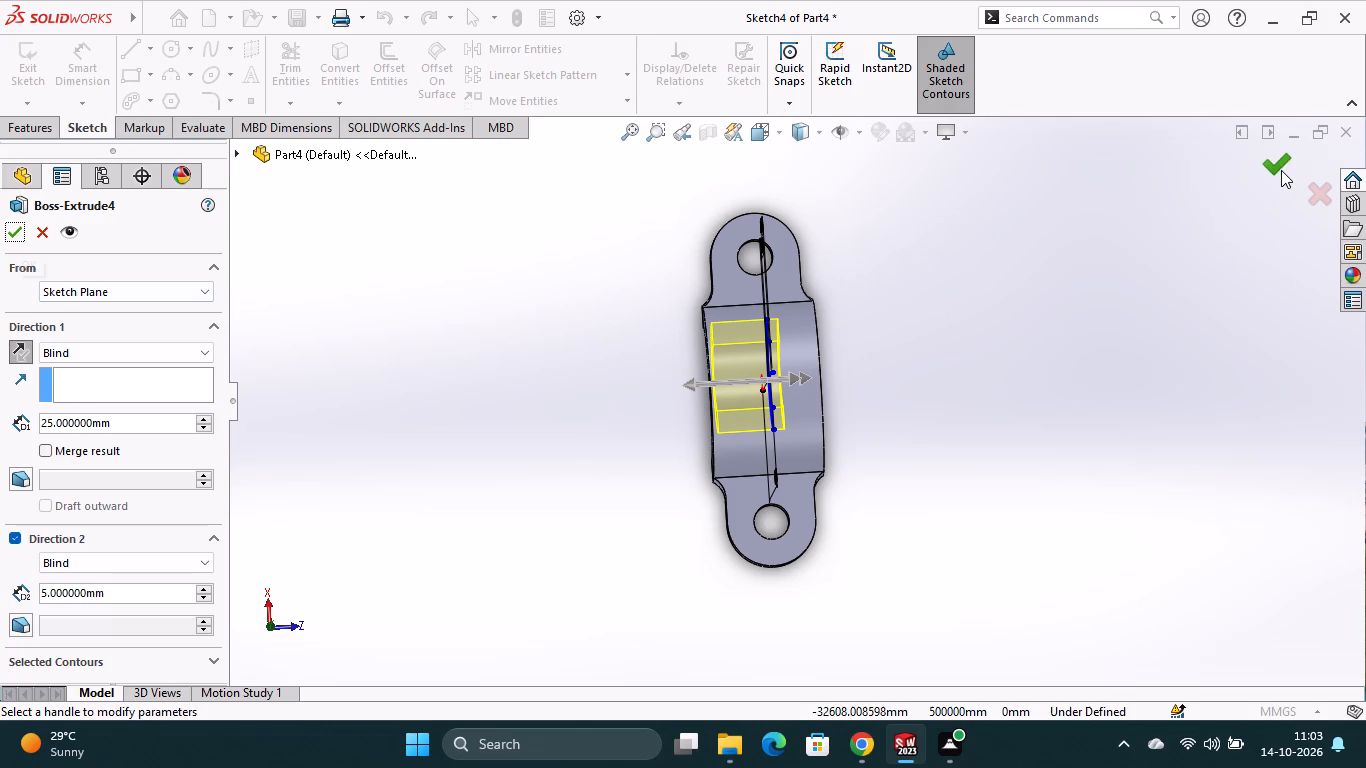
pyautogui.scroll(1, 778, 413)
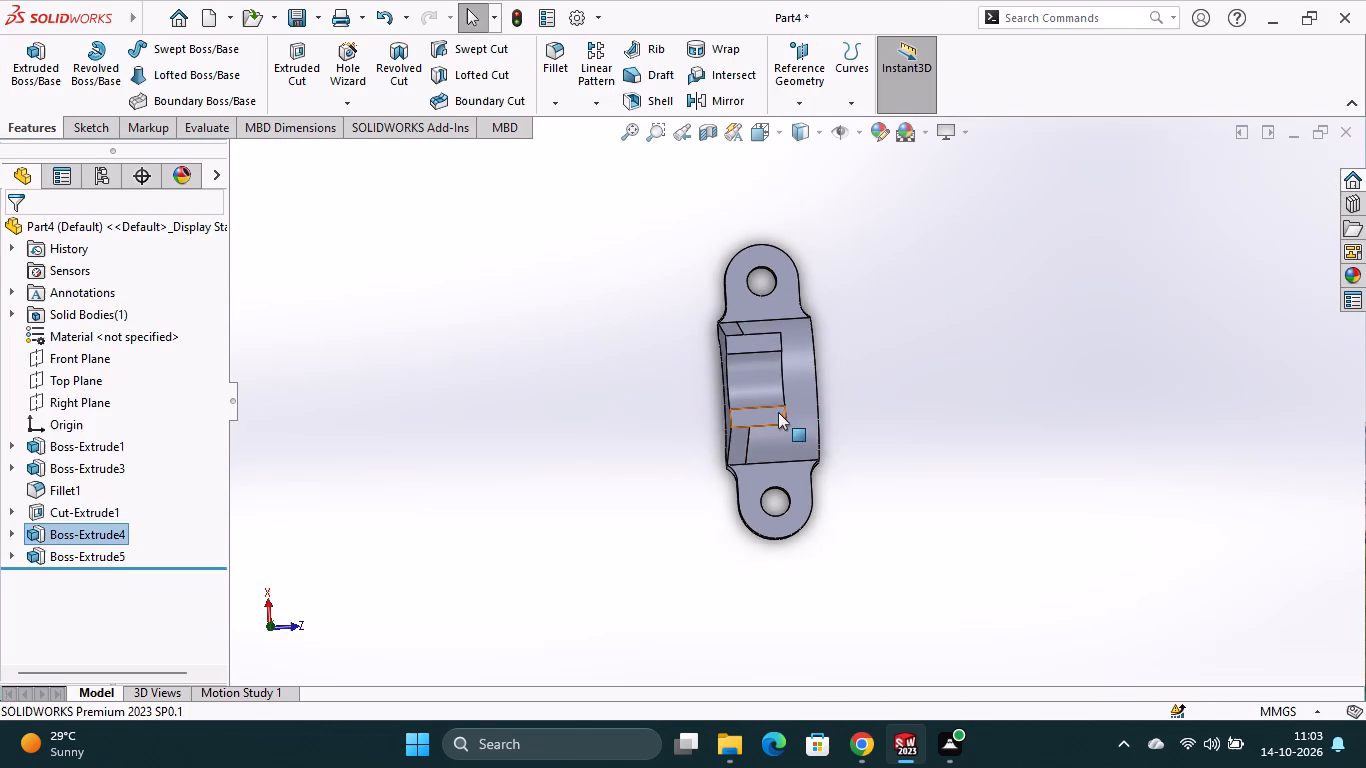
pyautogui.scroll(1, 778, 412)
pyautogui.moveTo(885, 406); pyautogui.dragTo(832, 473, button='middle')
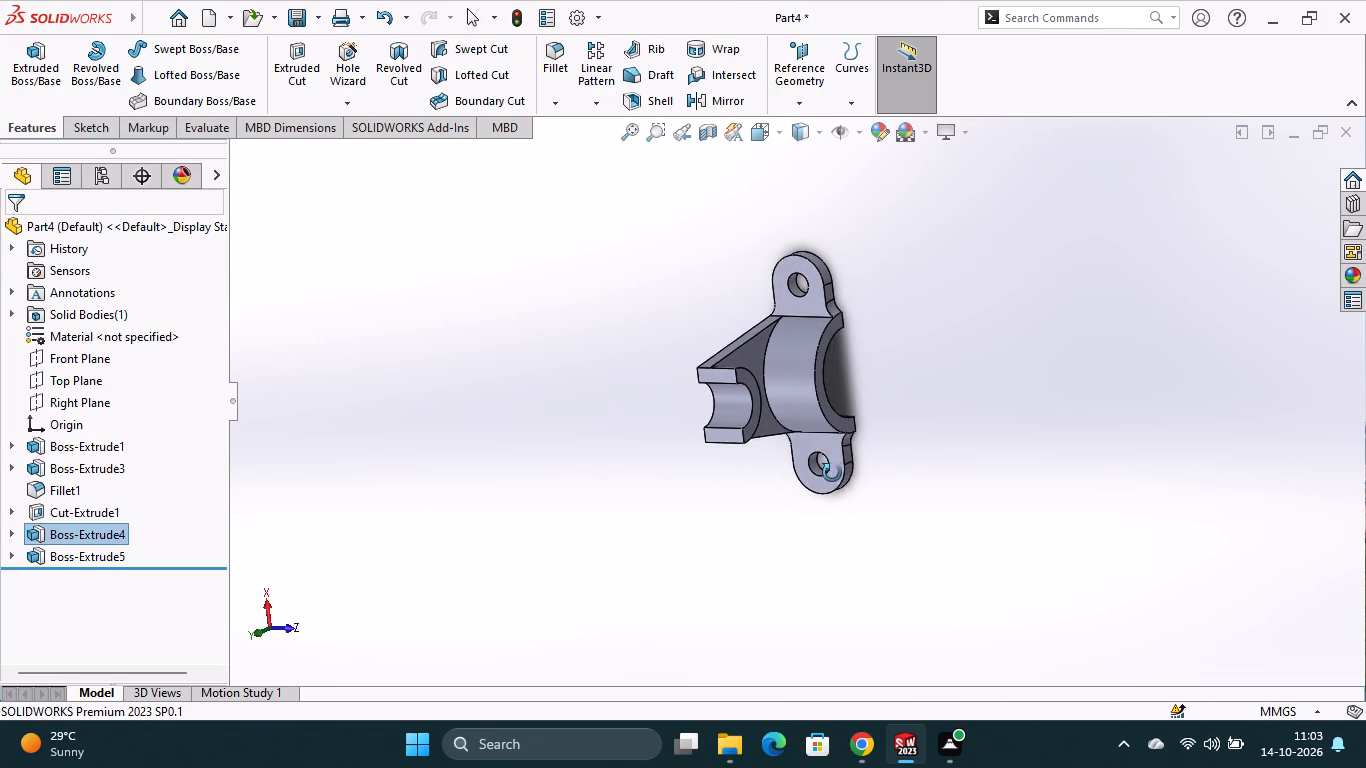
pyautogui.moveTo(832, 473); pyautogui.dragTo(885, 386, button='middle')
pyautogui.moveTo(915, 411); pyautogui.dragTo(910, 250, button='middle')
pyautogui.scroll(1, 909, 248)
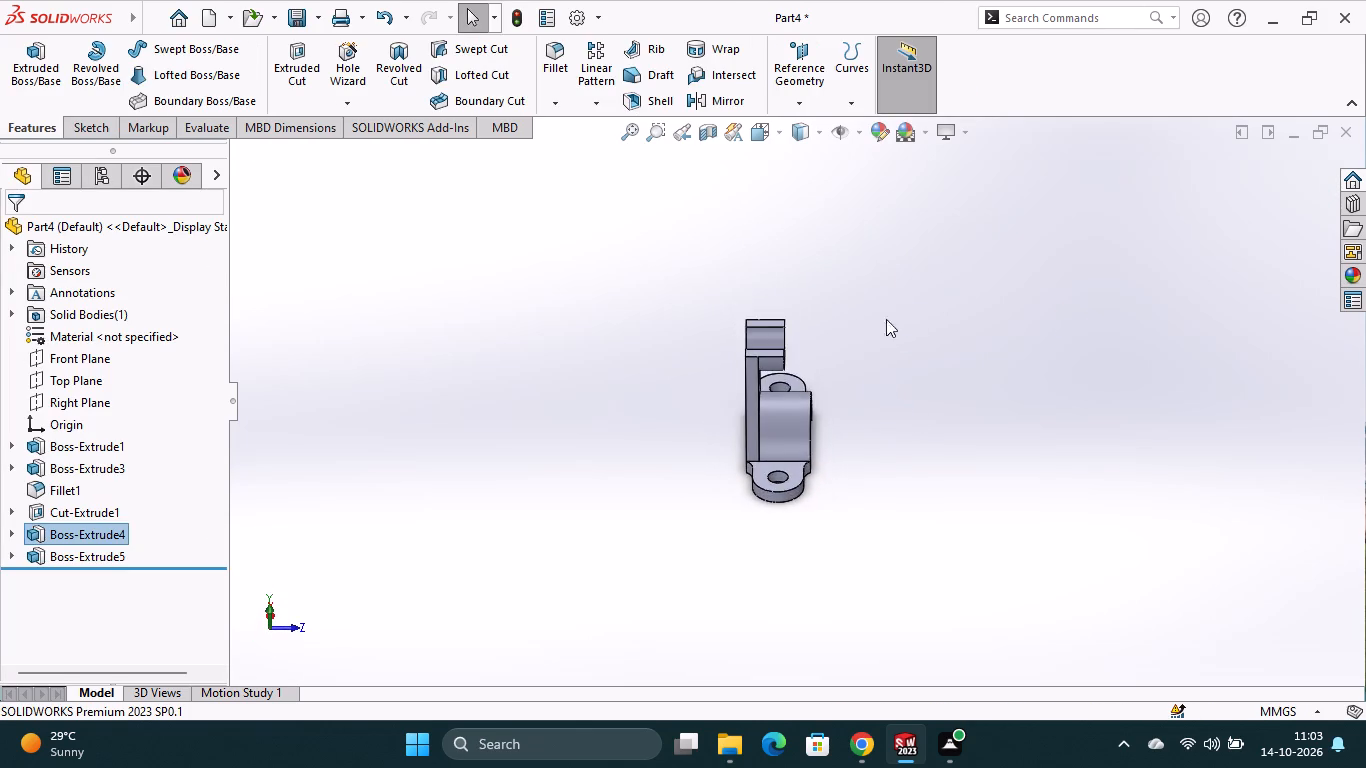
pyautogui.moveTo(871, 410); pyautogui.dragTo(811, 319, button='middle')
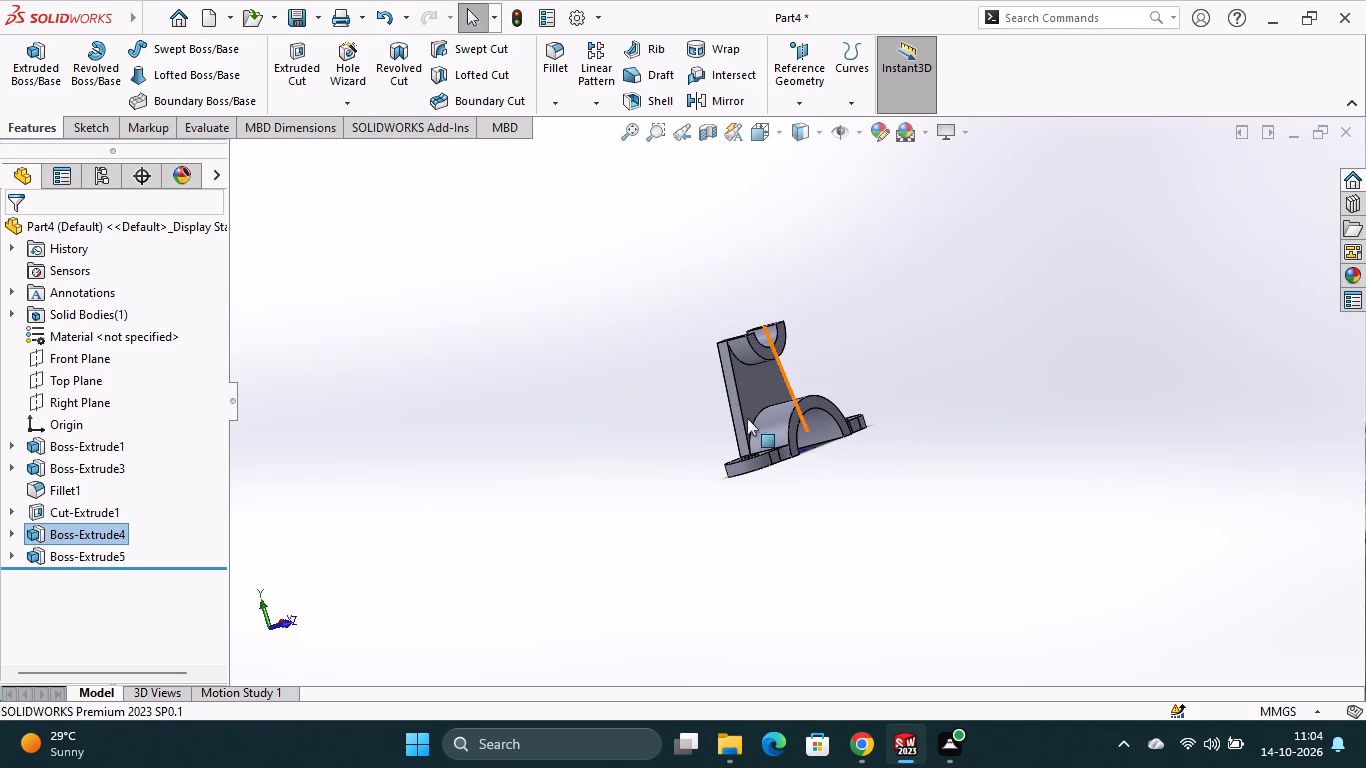
# Inspect the bracket from the top, front and right and from angled views.
pyautogui.click(265, 604)
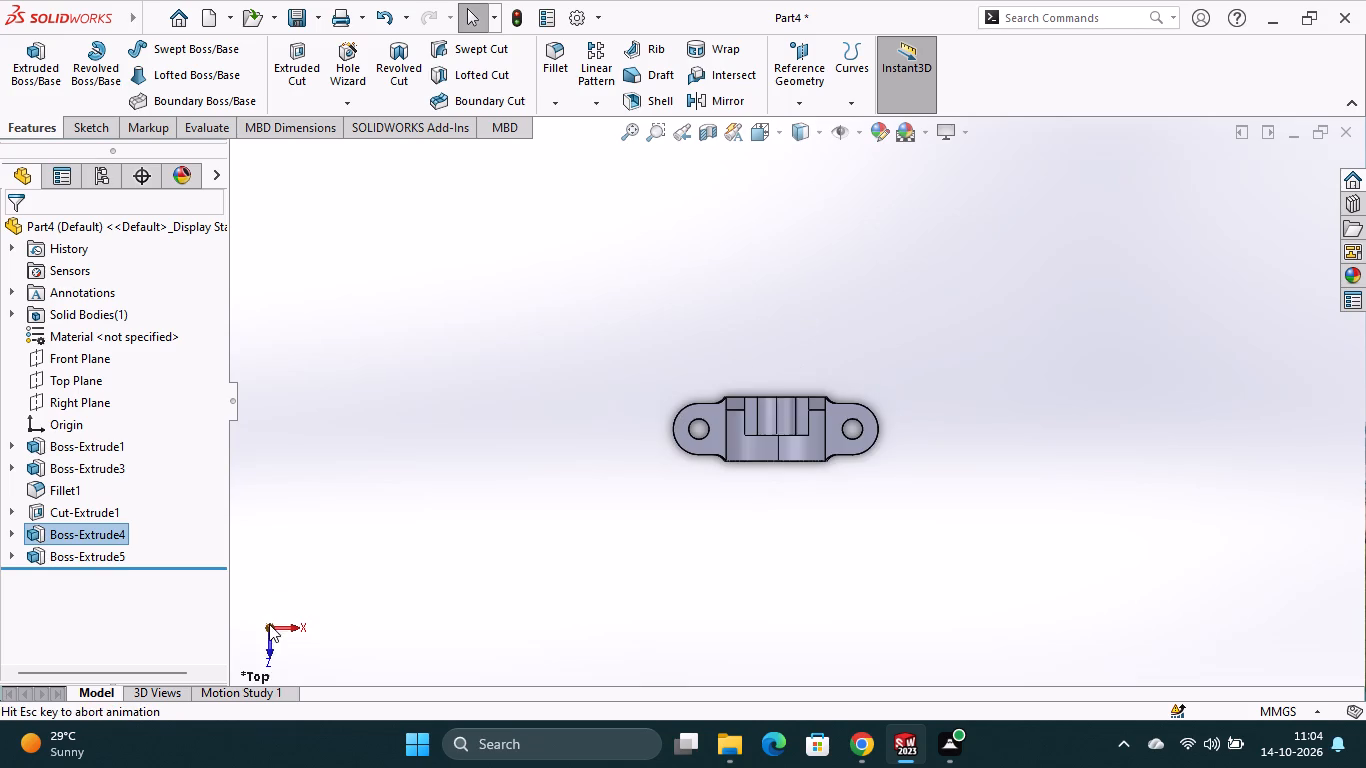
pyautogui.click(265, 649)
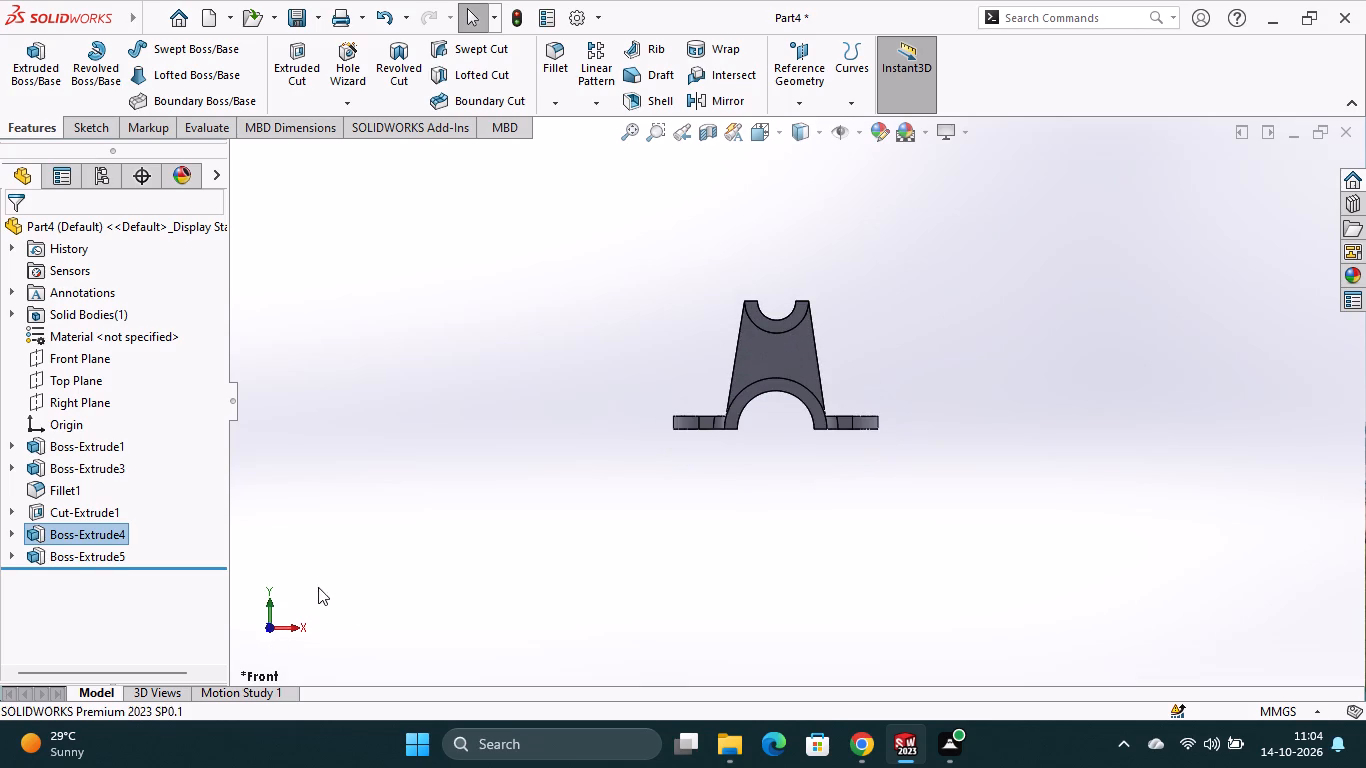
pyautogui.click(295, 629)
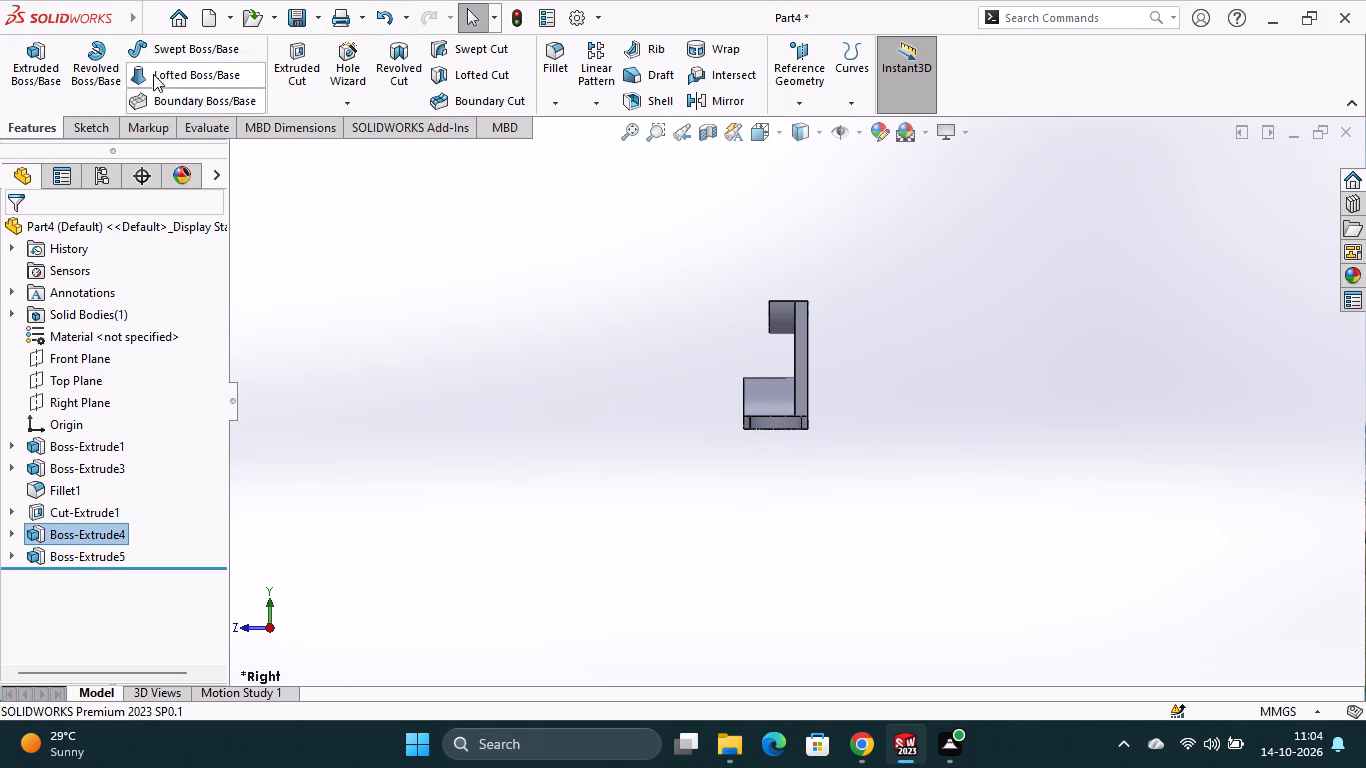
pyautogui.click(73, 128)
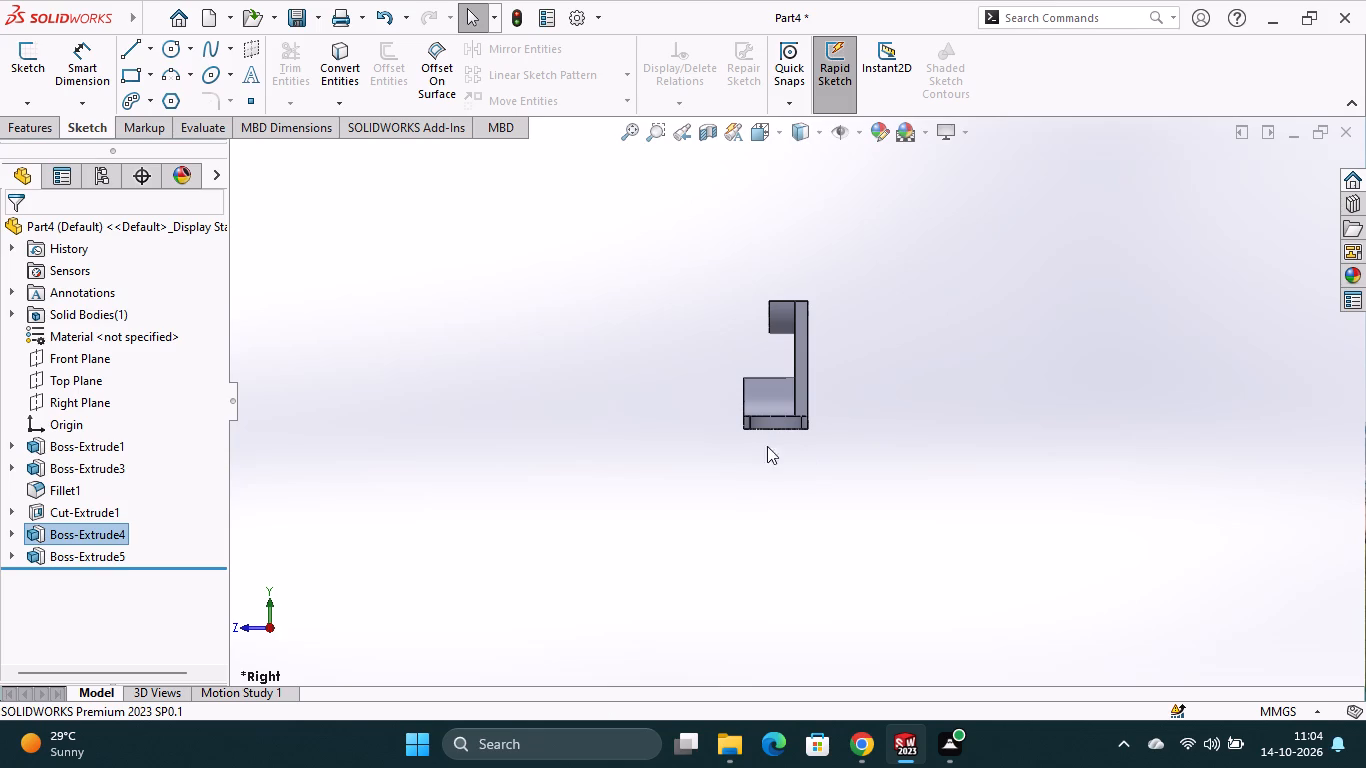
pyautogui.moveTo(715, 466); pyautogui.dragTo(735, 478, button='middle')
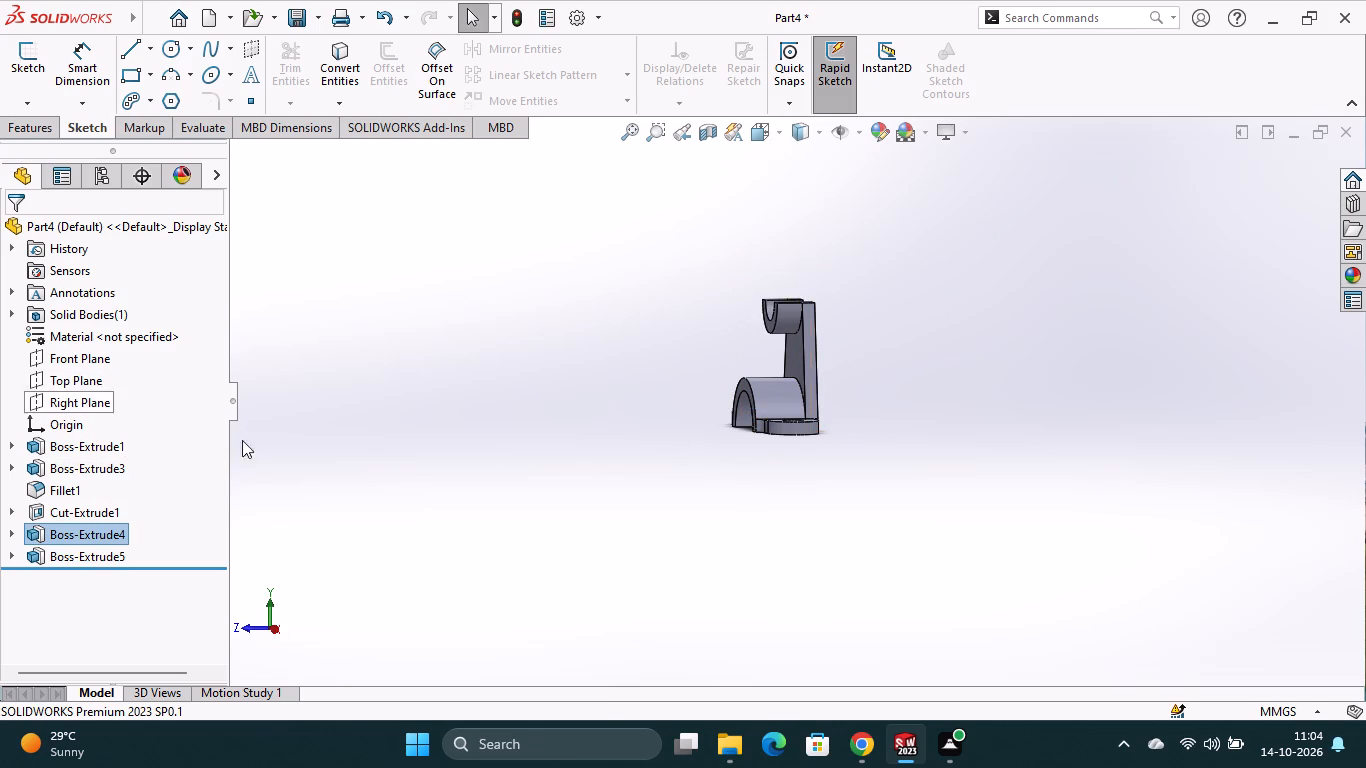
pyautogui.moveTo(822, 592); pyautogui.dragTo(787, 585, button='middle')
pyautogui.scroll(-1, 787, 586)
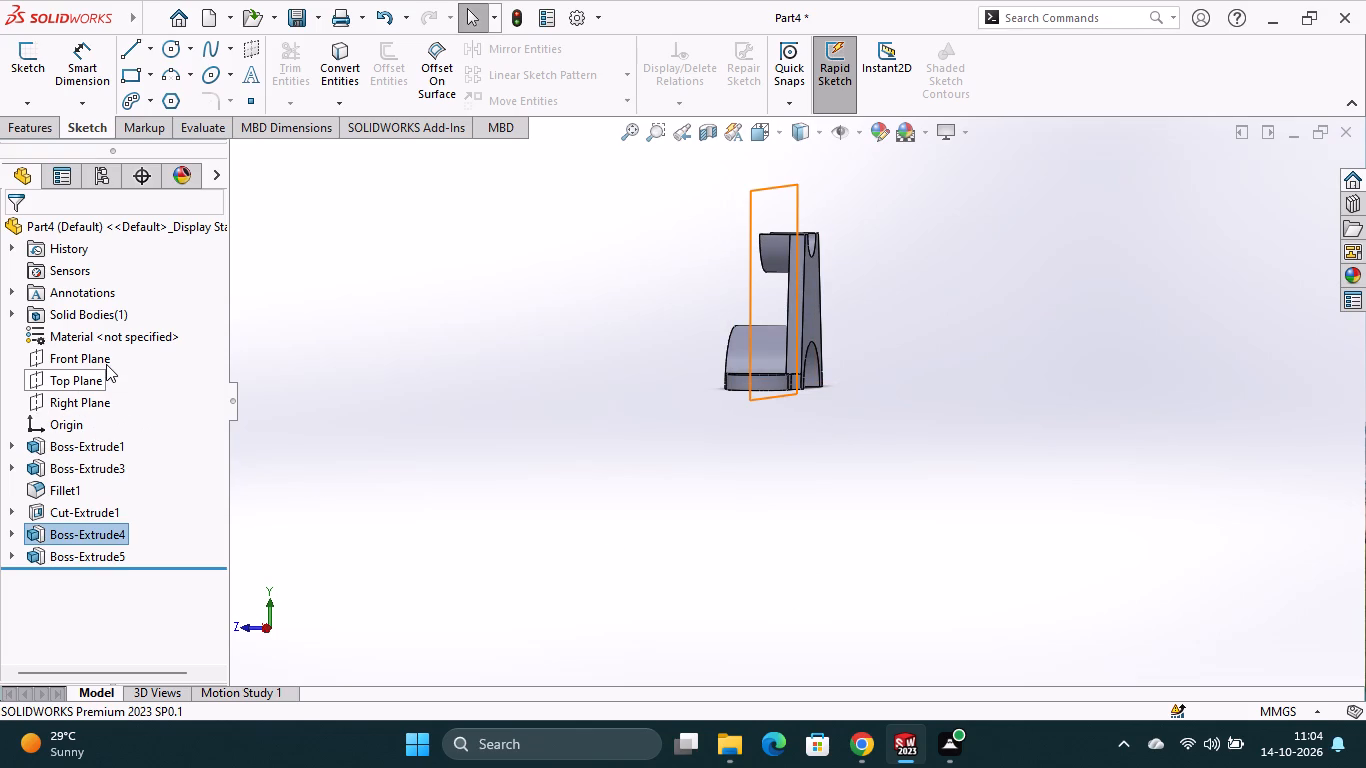
pyautogui.moveTo(733, 476); pyautogui.dragTo(802, 513, button='middle')
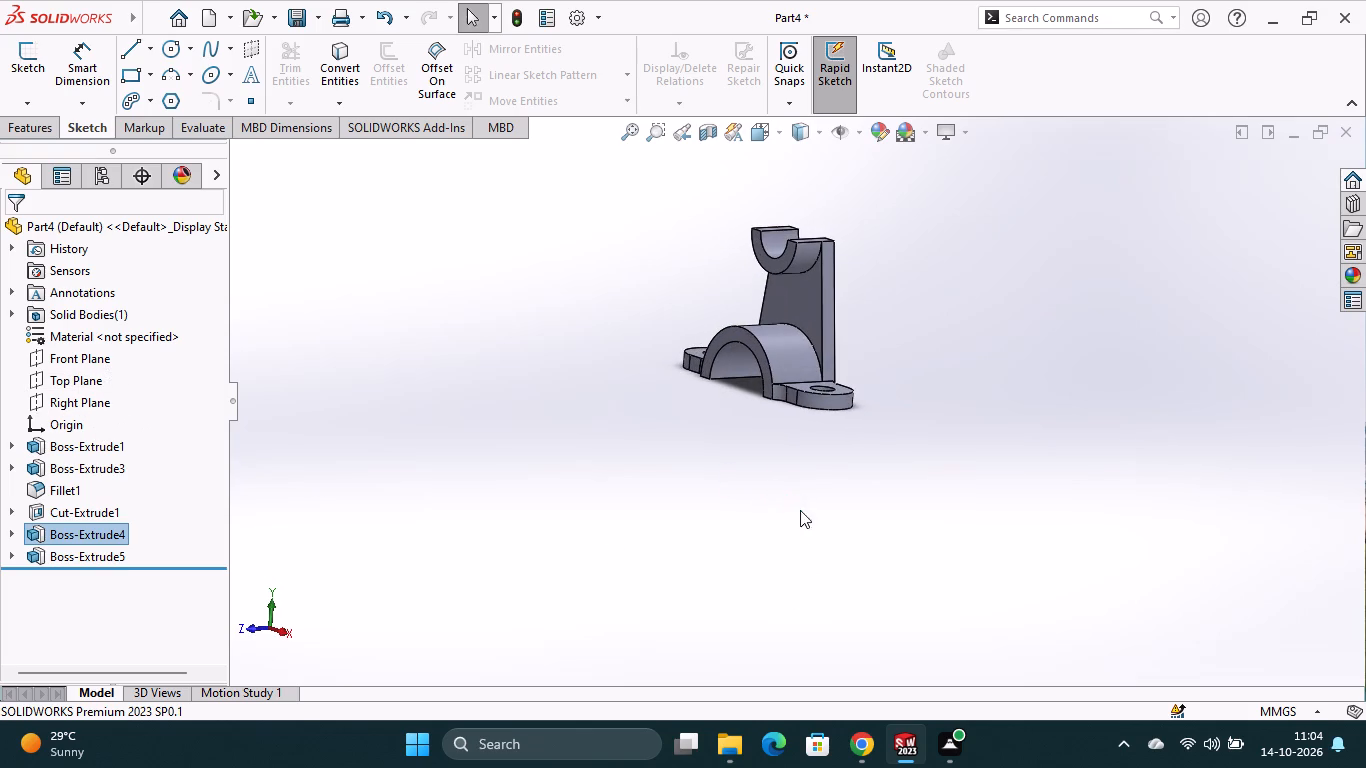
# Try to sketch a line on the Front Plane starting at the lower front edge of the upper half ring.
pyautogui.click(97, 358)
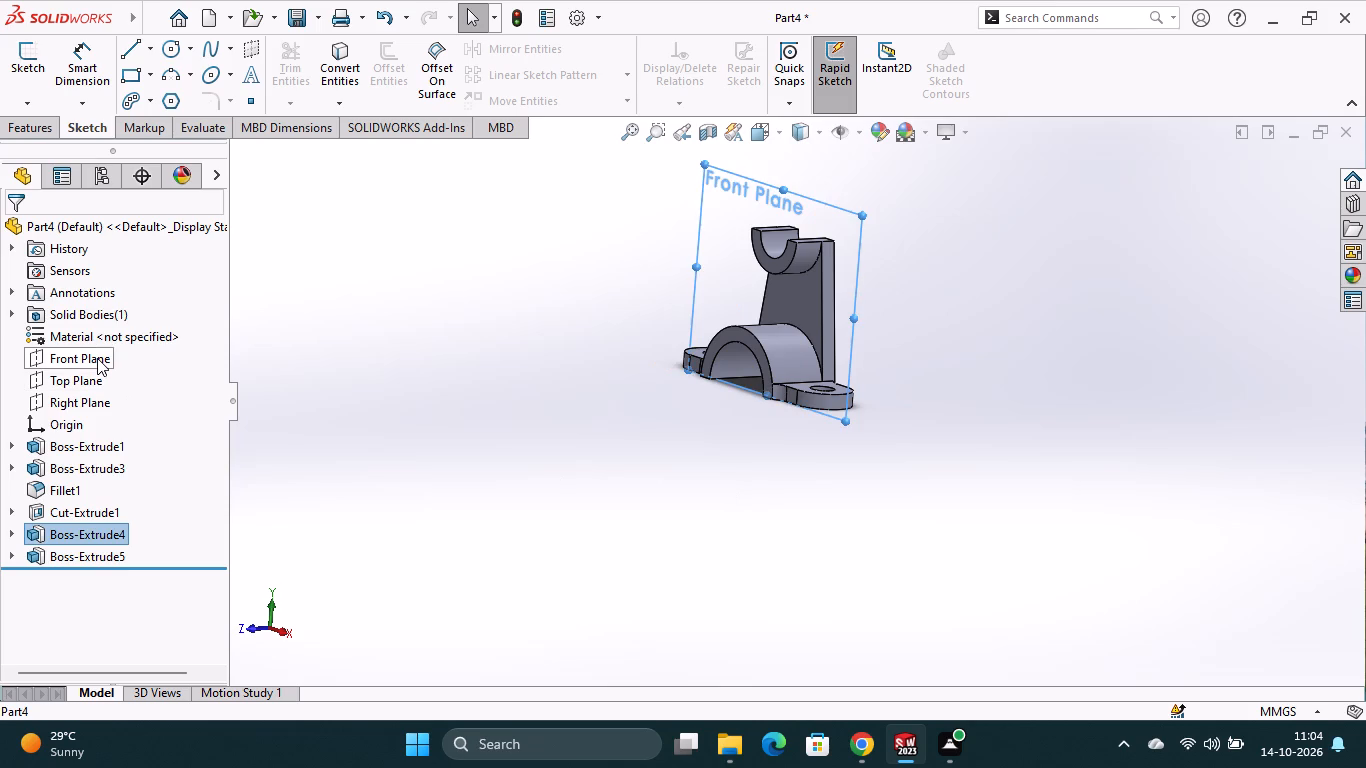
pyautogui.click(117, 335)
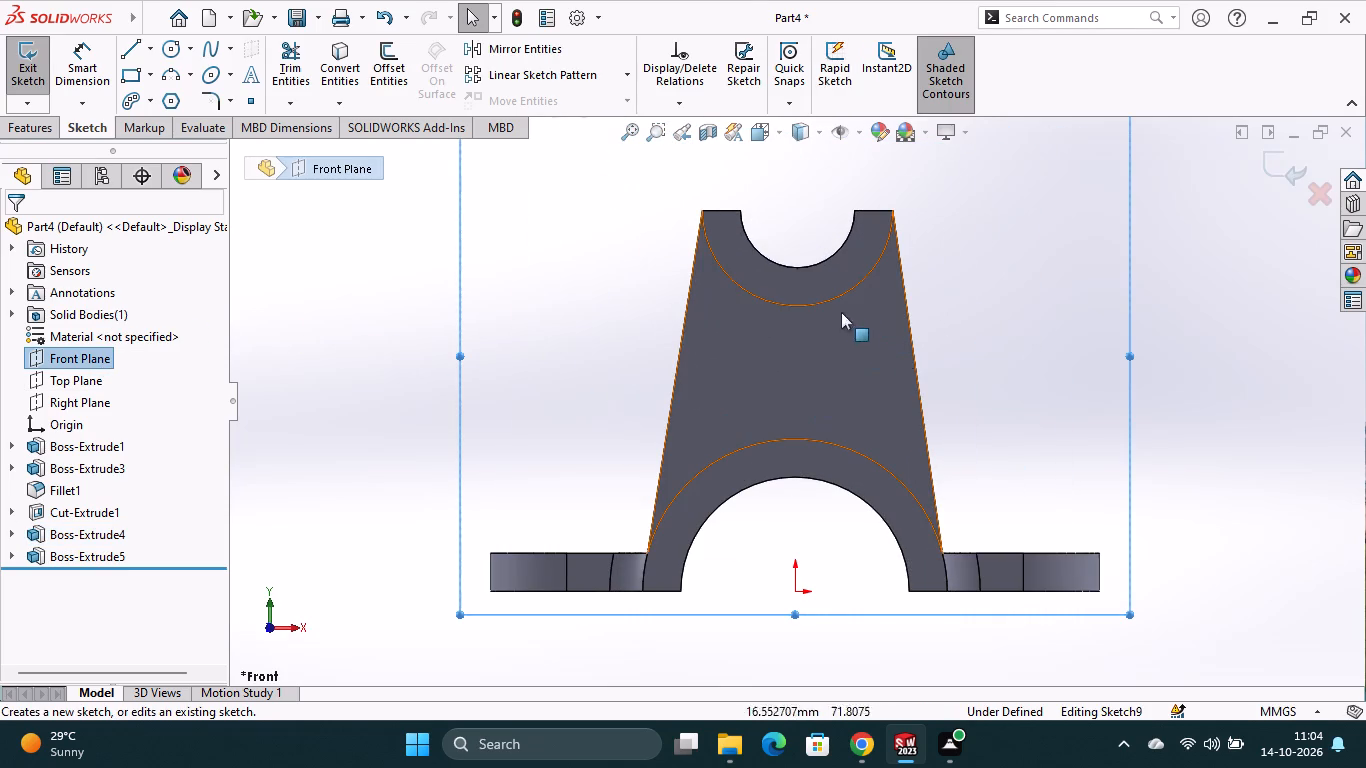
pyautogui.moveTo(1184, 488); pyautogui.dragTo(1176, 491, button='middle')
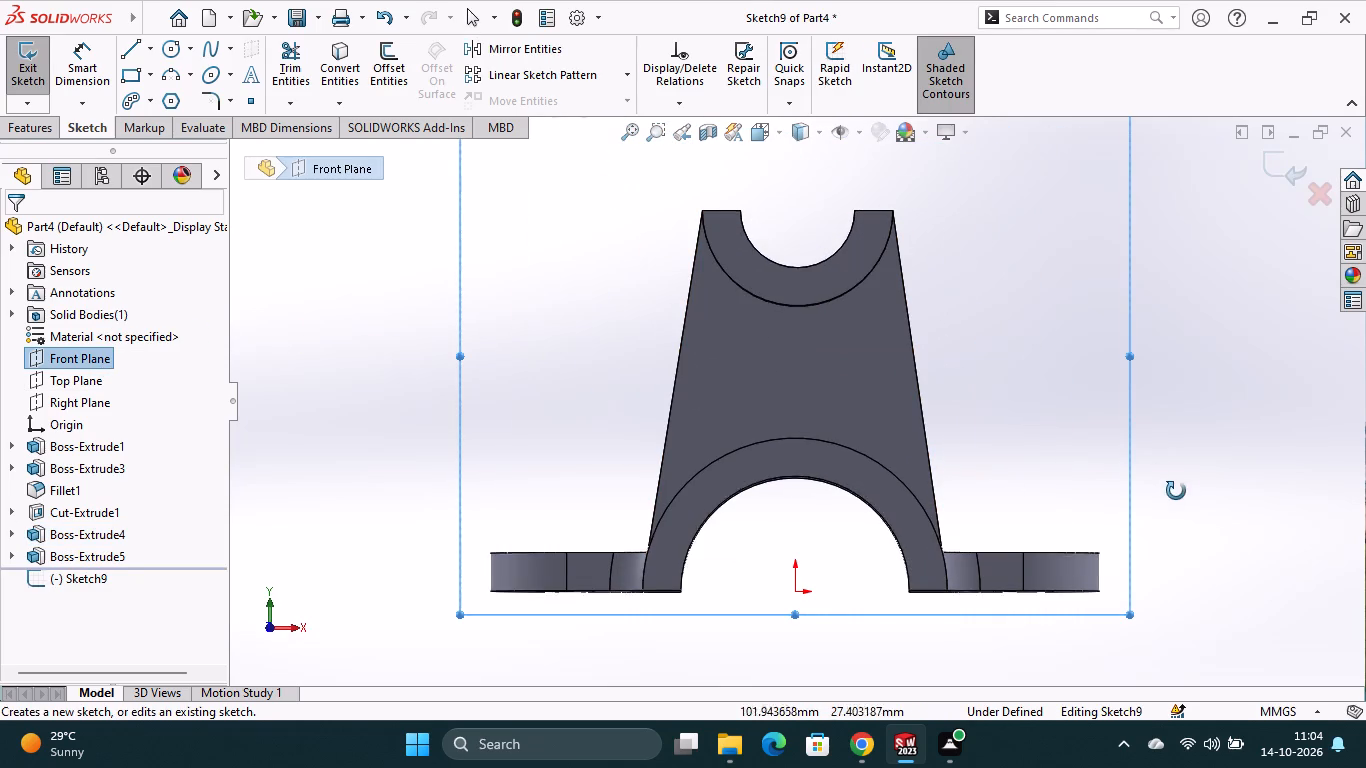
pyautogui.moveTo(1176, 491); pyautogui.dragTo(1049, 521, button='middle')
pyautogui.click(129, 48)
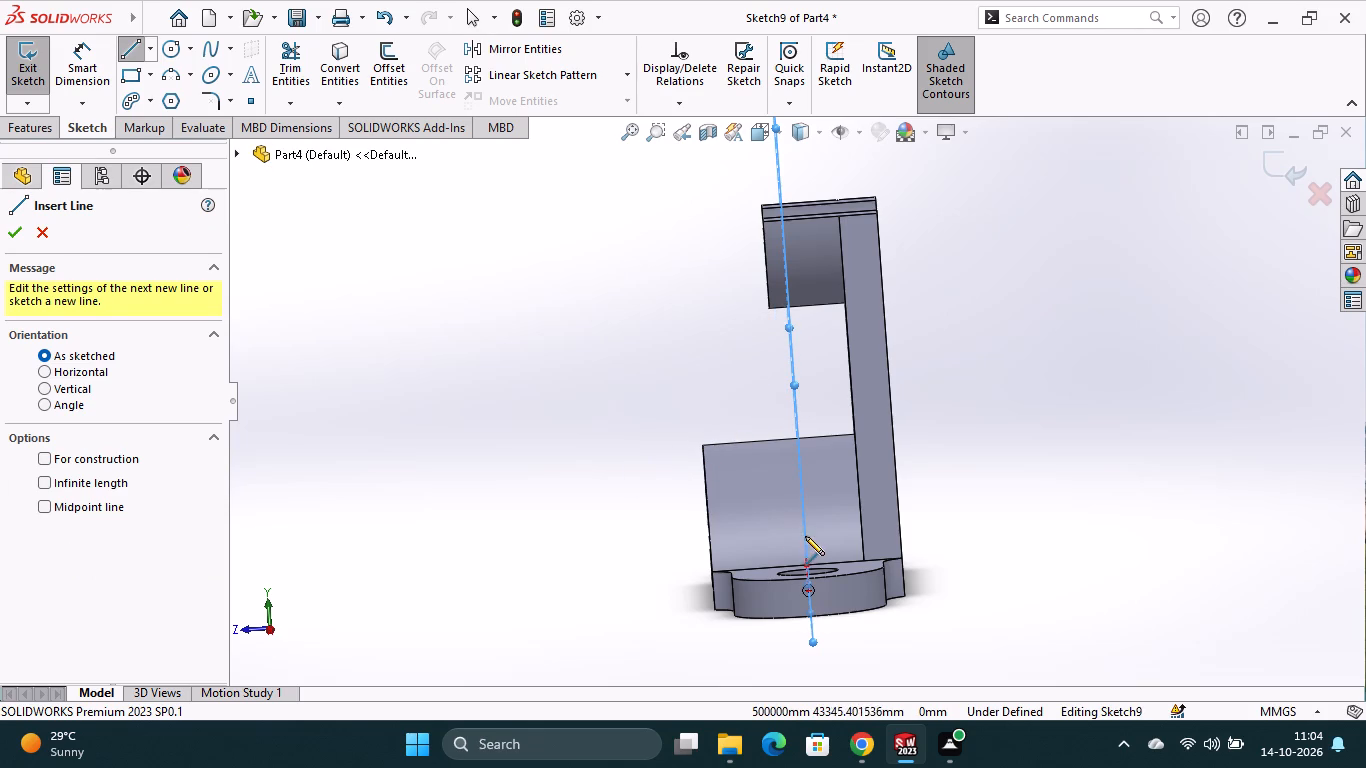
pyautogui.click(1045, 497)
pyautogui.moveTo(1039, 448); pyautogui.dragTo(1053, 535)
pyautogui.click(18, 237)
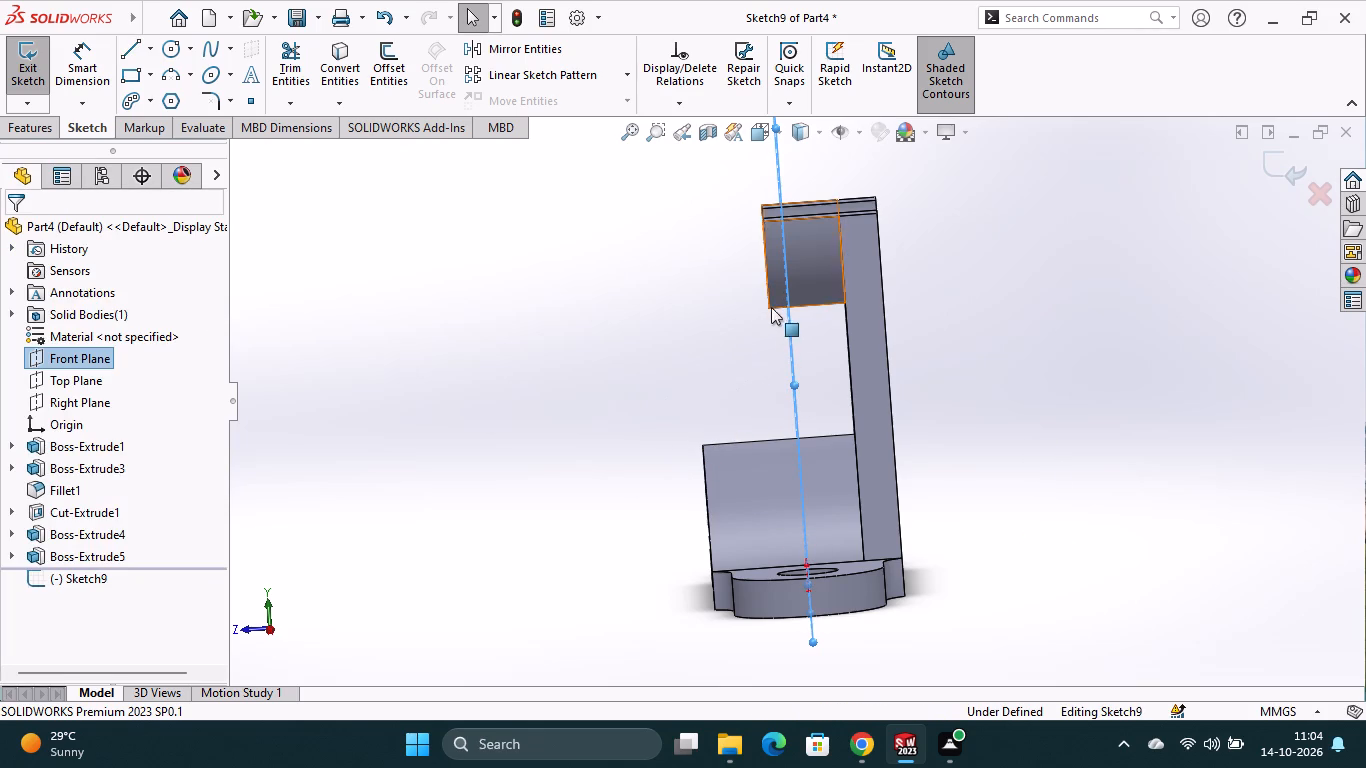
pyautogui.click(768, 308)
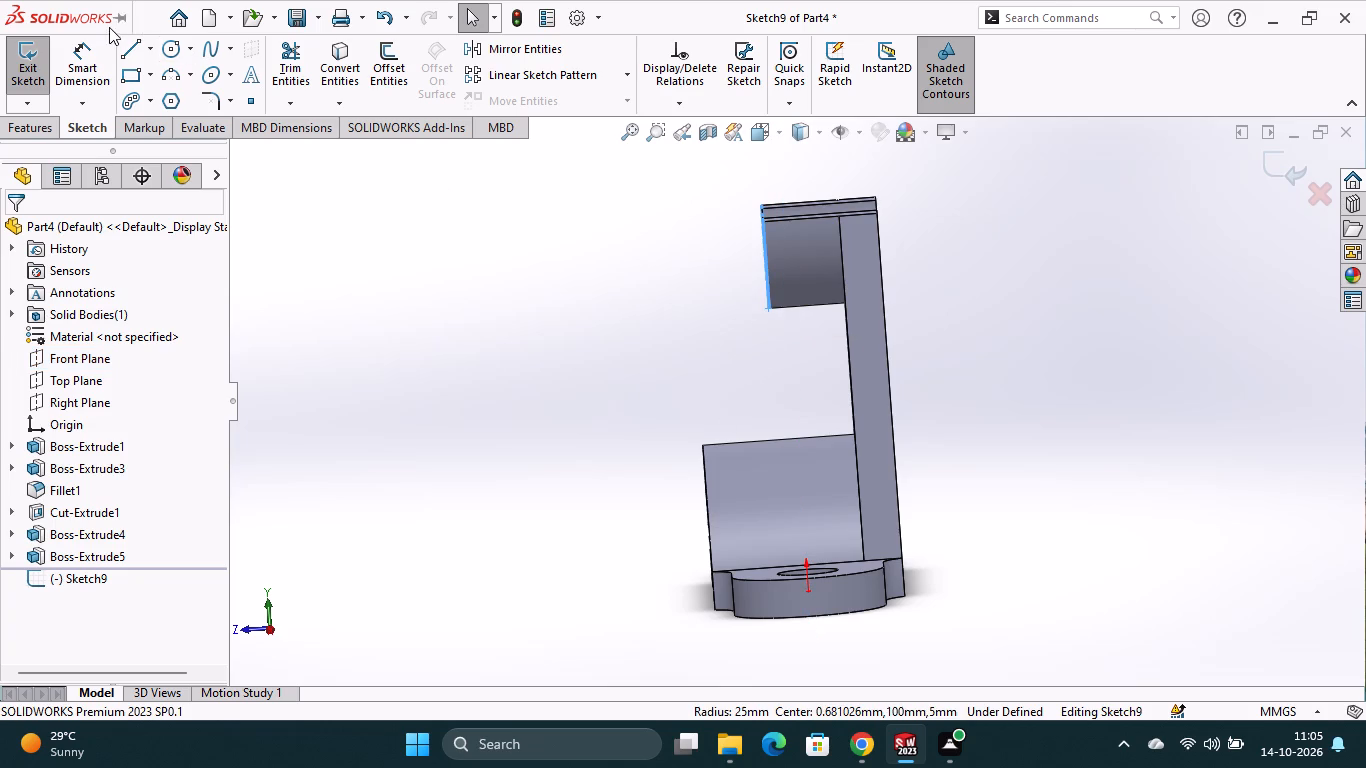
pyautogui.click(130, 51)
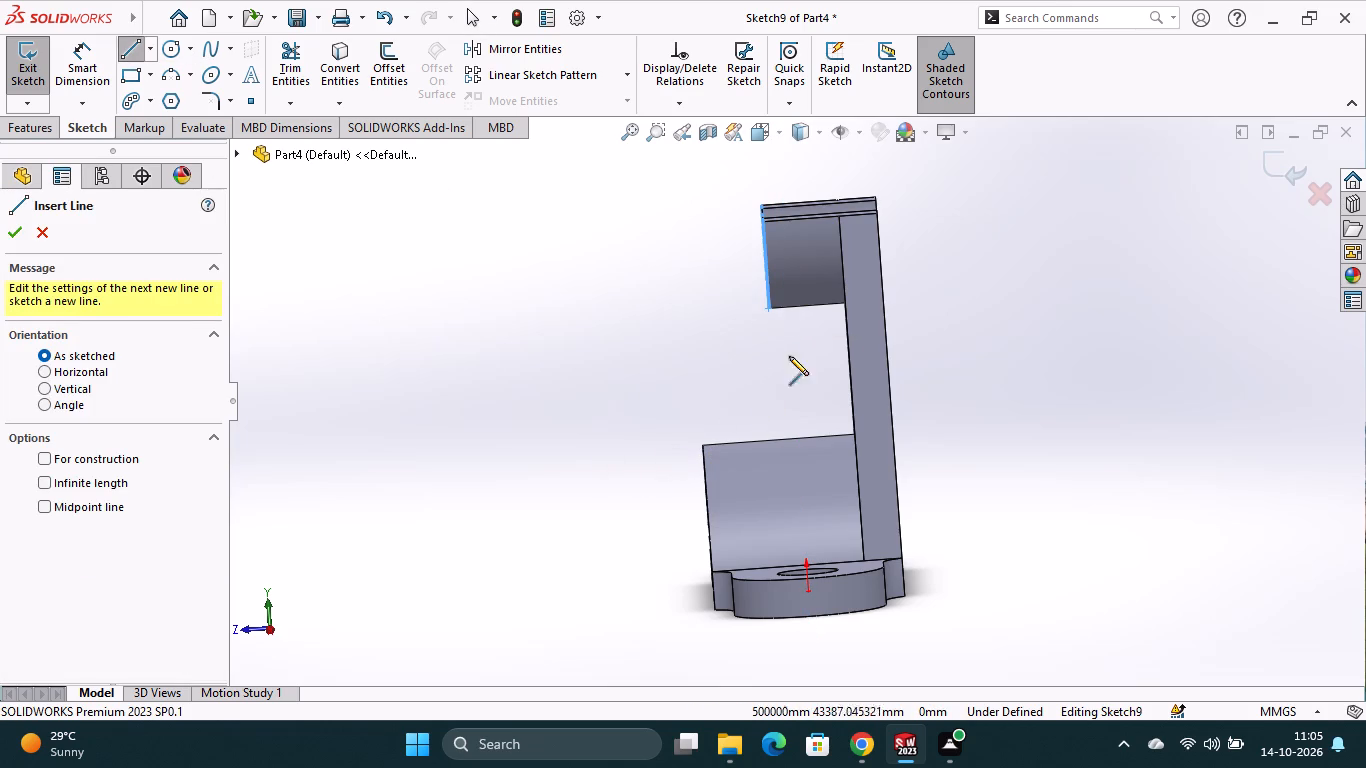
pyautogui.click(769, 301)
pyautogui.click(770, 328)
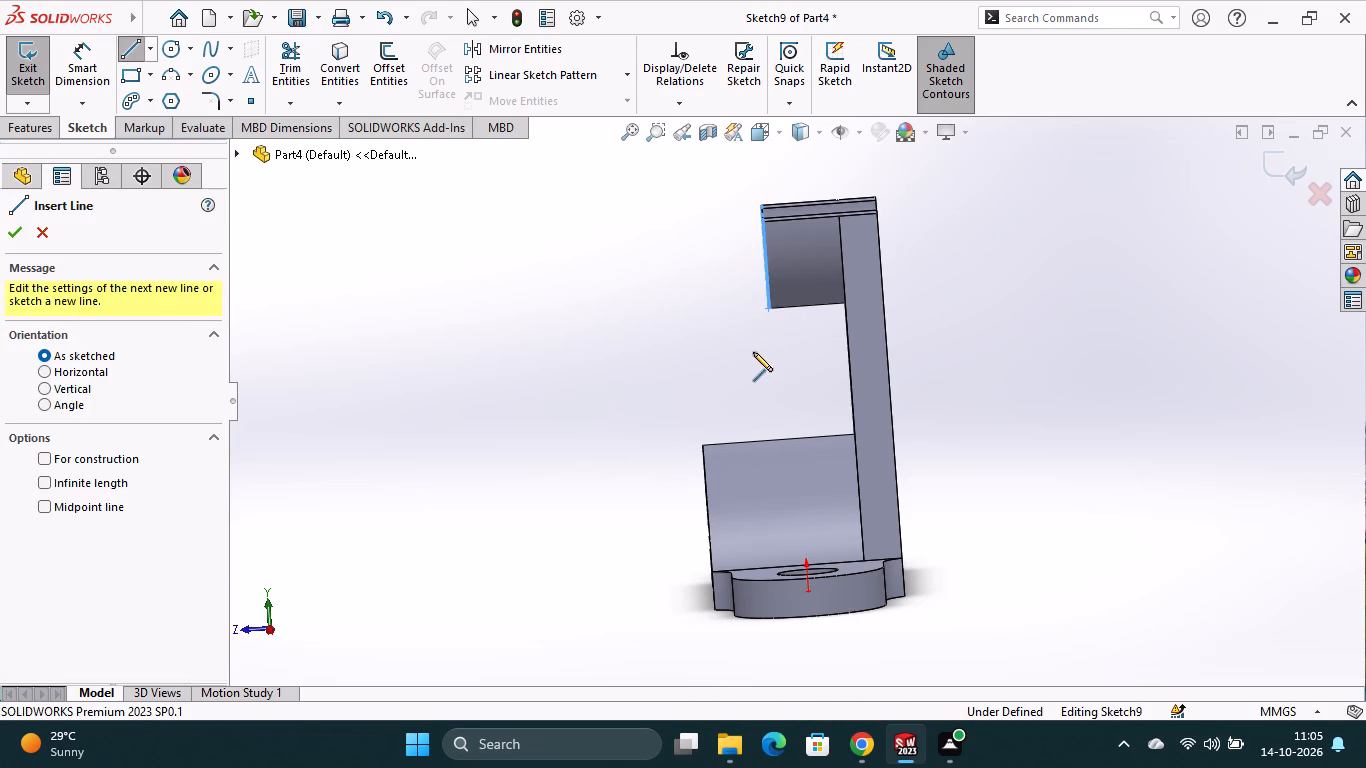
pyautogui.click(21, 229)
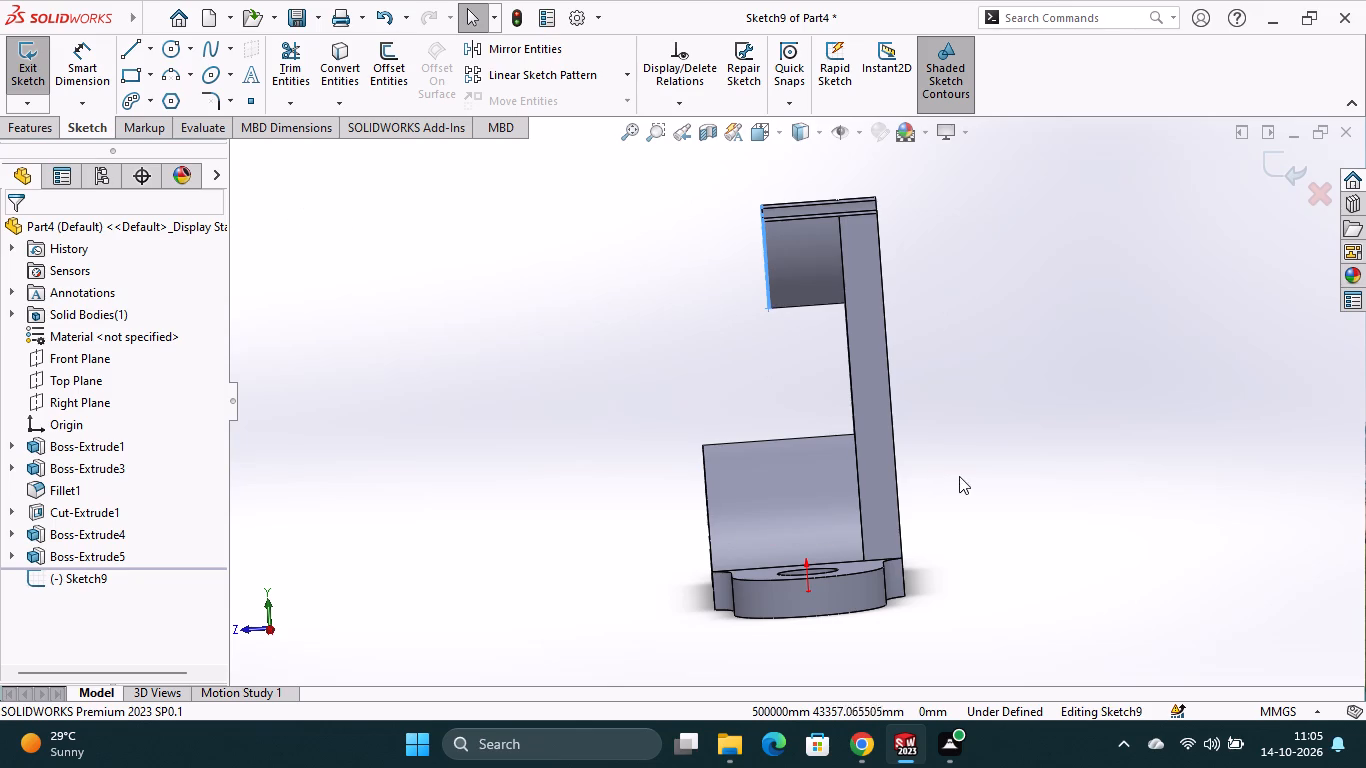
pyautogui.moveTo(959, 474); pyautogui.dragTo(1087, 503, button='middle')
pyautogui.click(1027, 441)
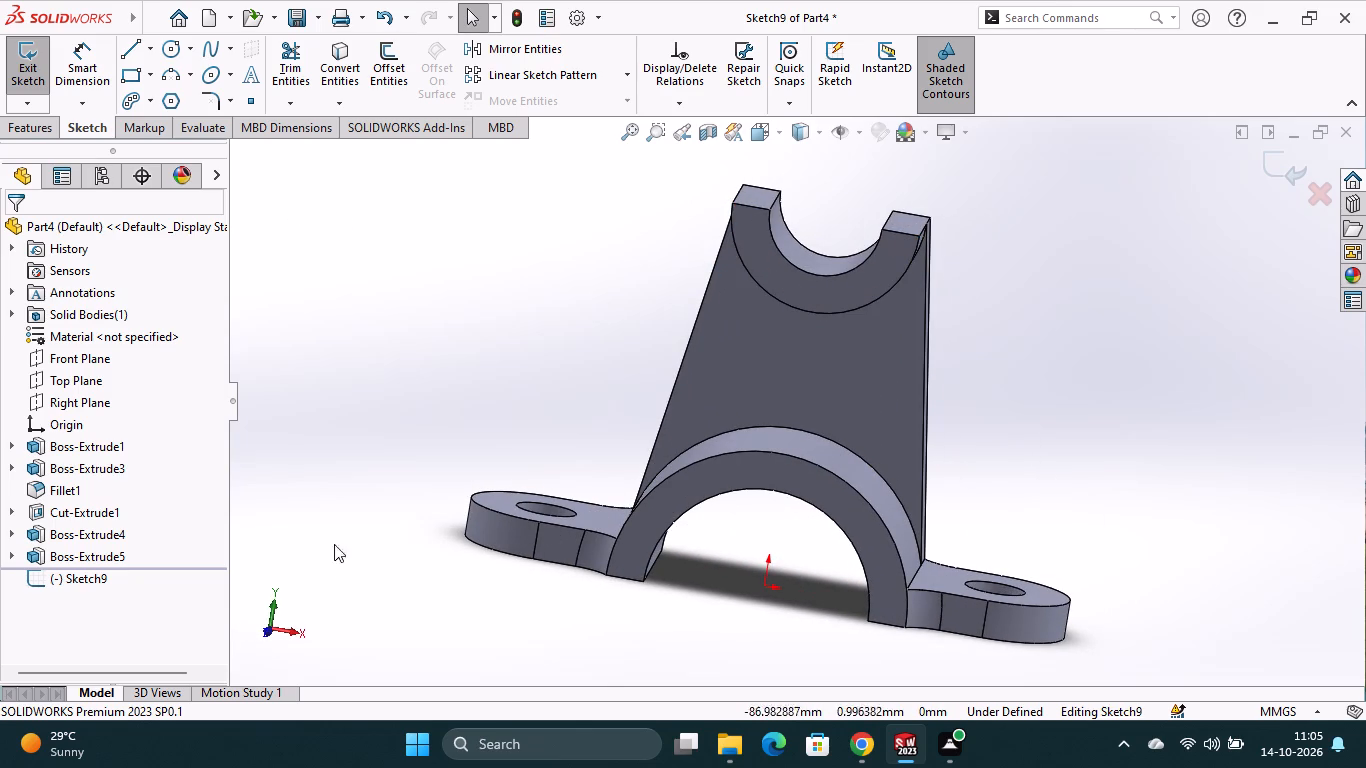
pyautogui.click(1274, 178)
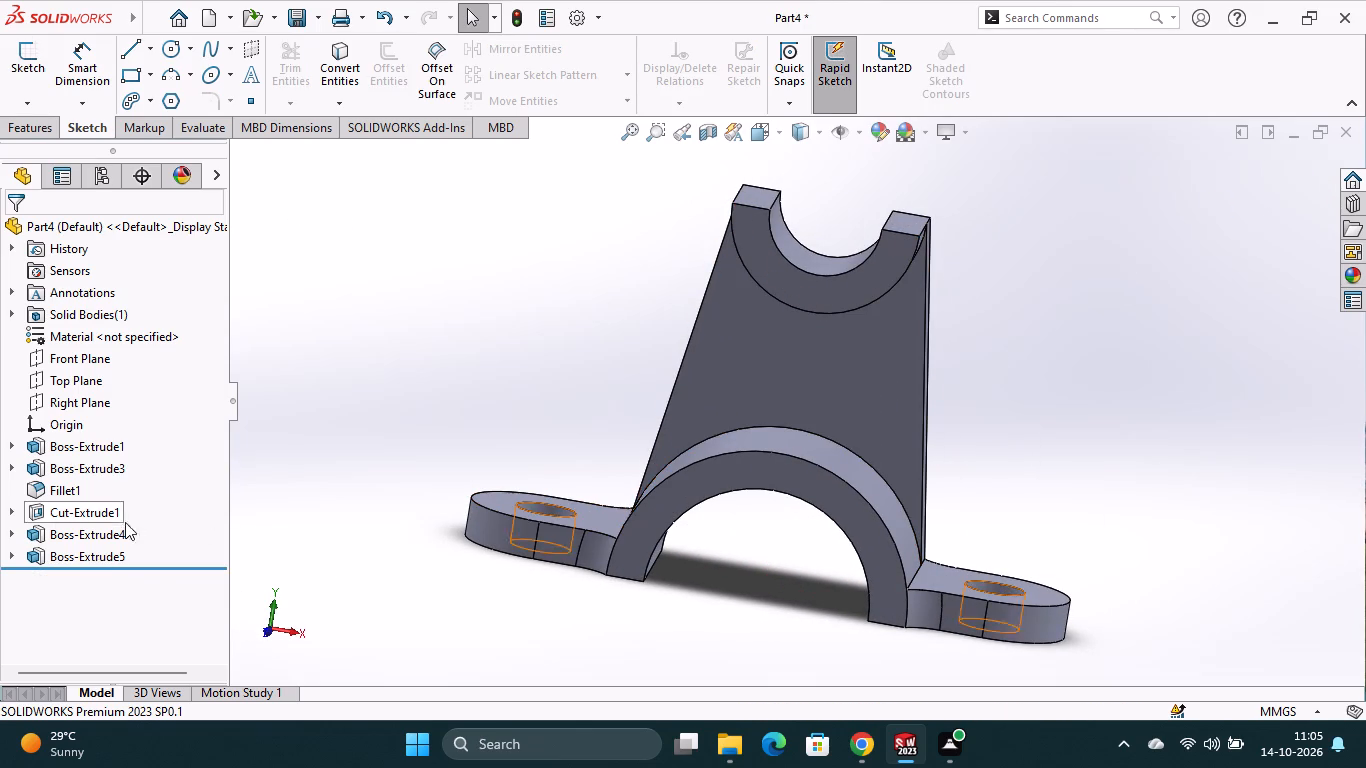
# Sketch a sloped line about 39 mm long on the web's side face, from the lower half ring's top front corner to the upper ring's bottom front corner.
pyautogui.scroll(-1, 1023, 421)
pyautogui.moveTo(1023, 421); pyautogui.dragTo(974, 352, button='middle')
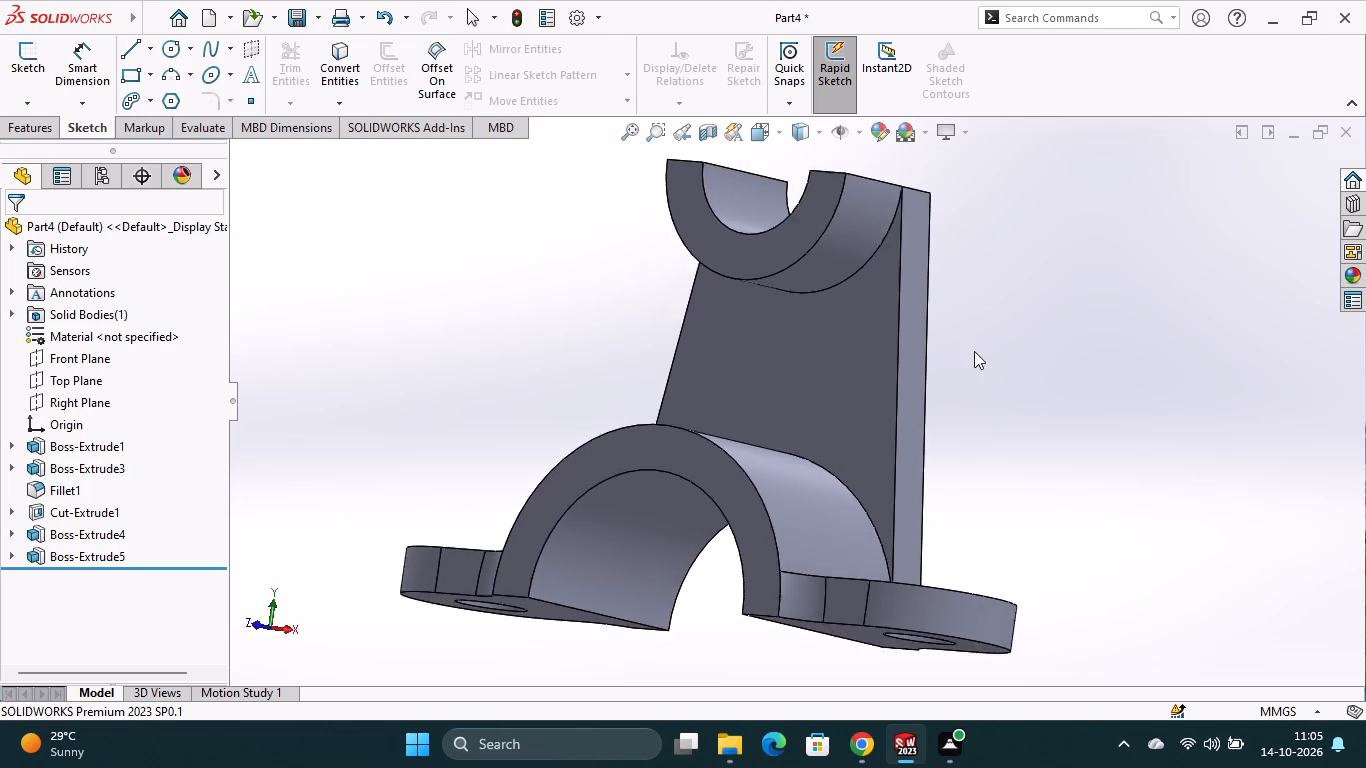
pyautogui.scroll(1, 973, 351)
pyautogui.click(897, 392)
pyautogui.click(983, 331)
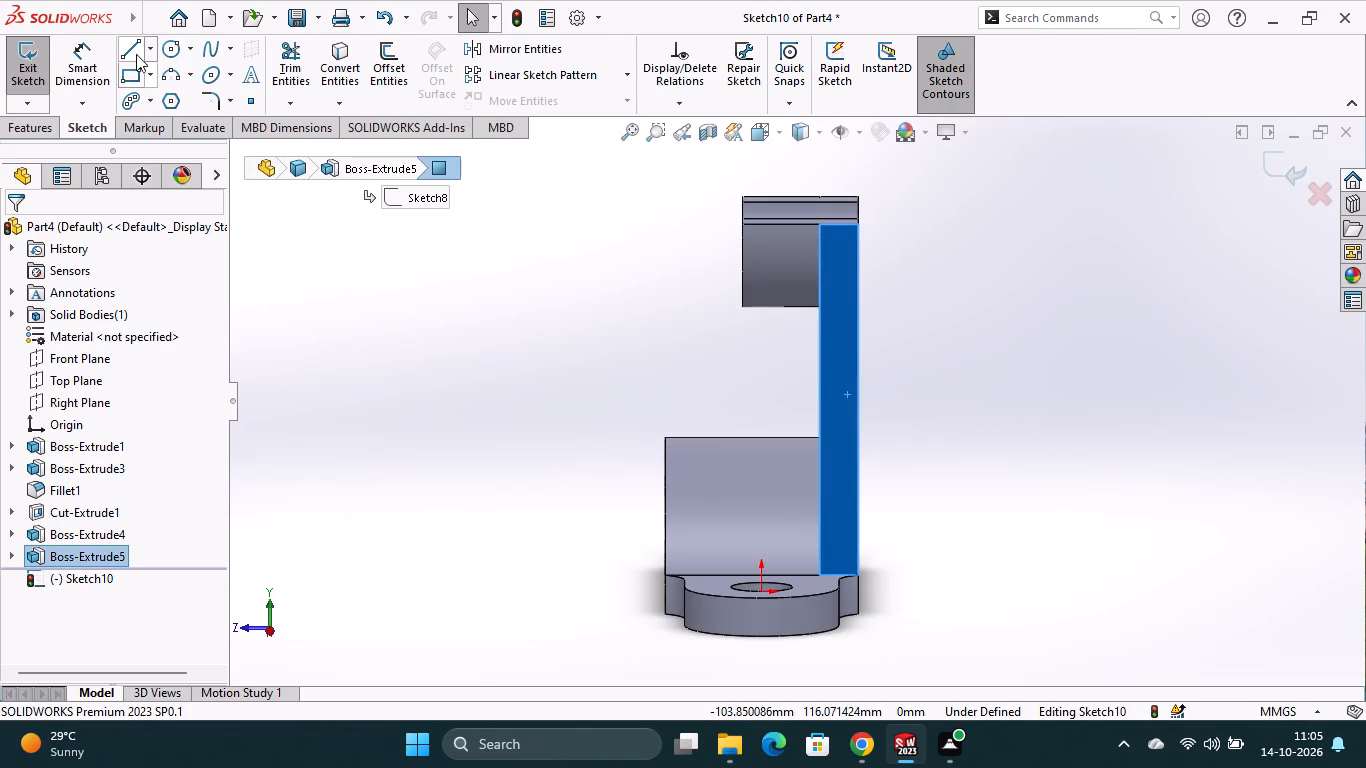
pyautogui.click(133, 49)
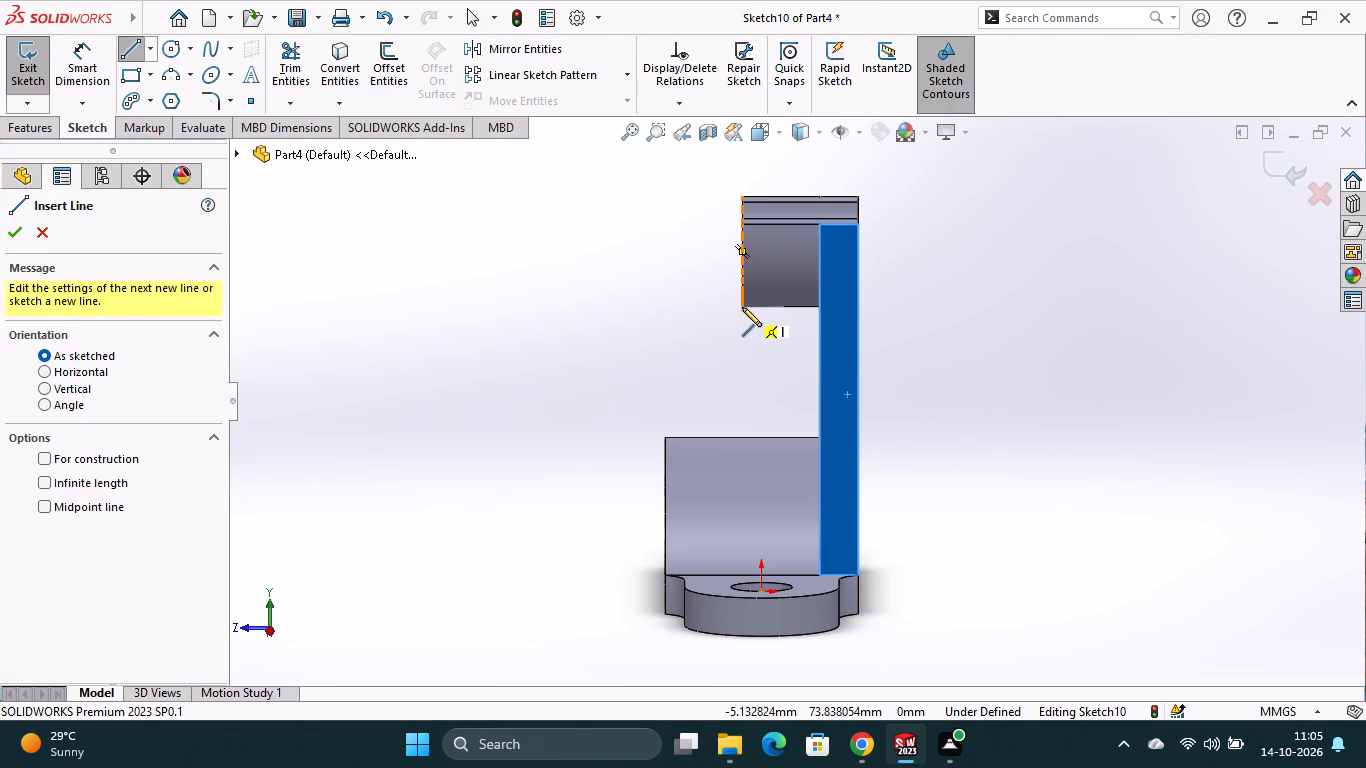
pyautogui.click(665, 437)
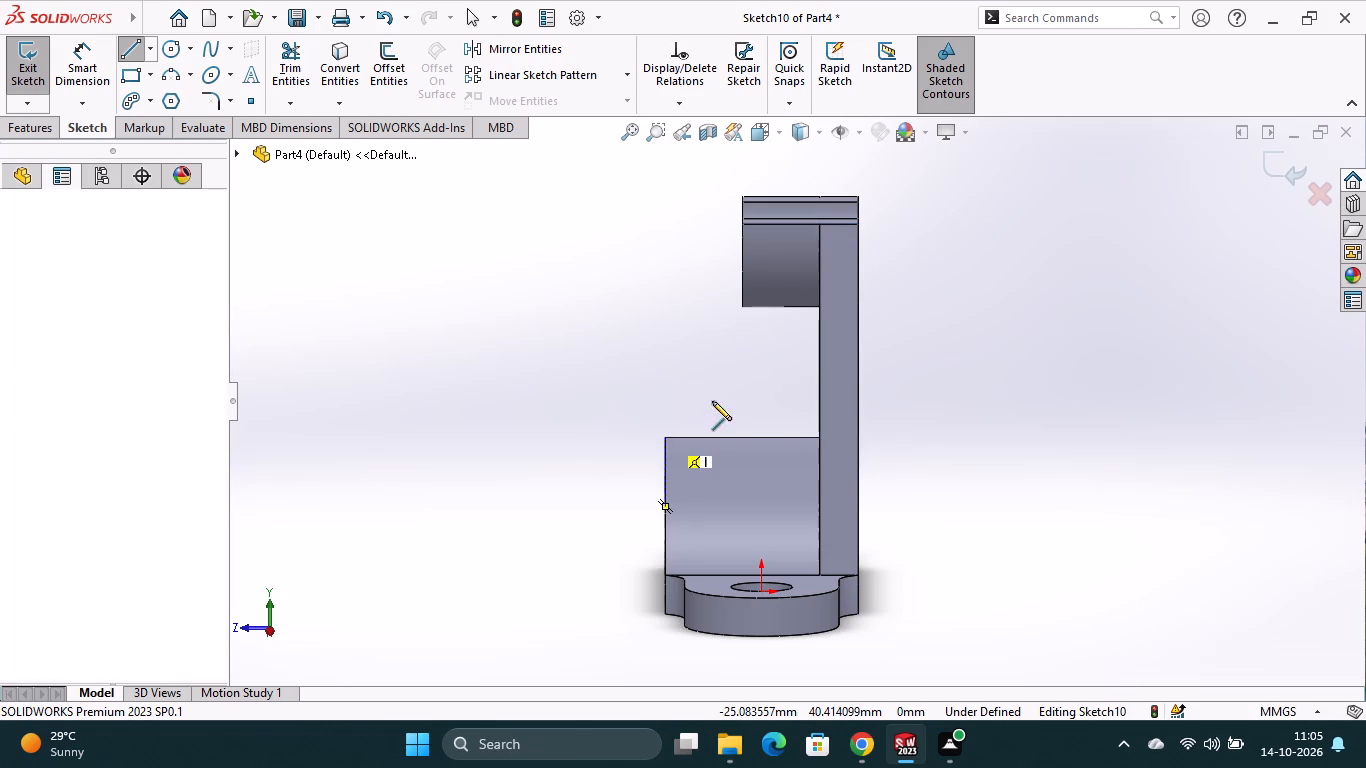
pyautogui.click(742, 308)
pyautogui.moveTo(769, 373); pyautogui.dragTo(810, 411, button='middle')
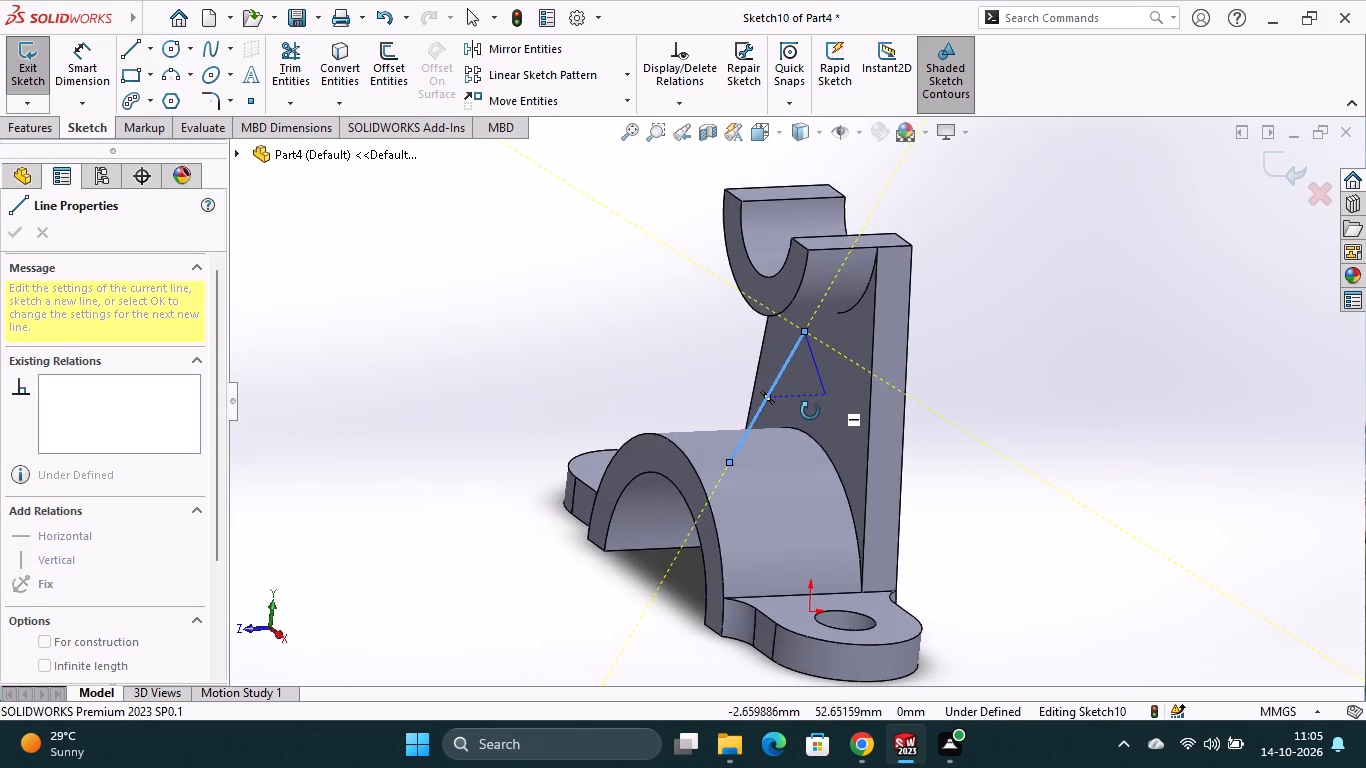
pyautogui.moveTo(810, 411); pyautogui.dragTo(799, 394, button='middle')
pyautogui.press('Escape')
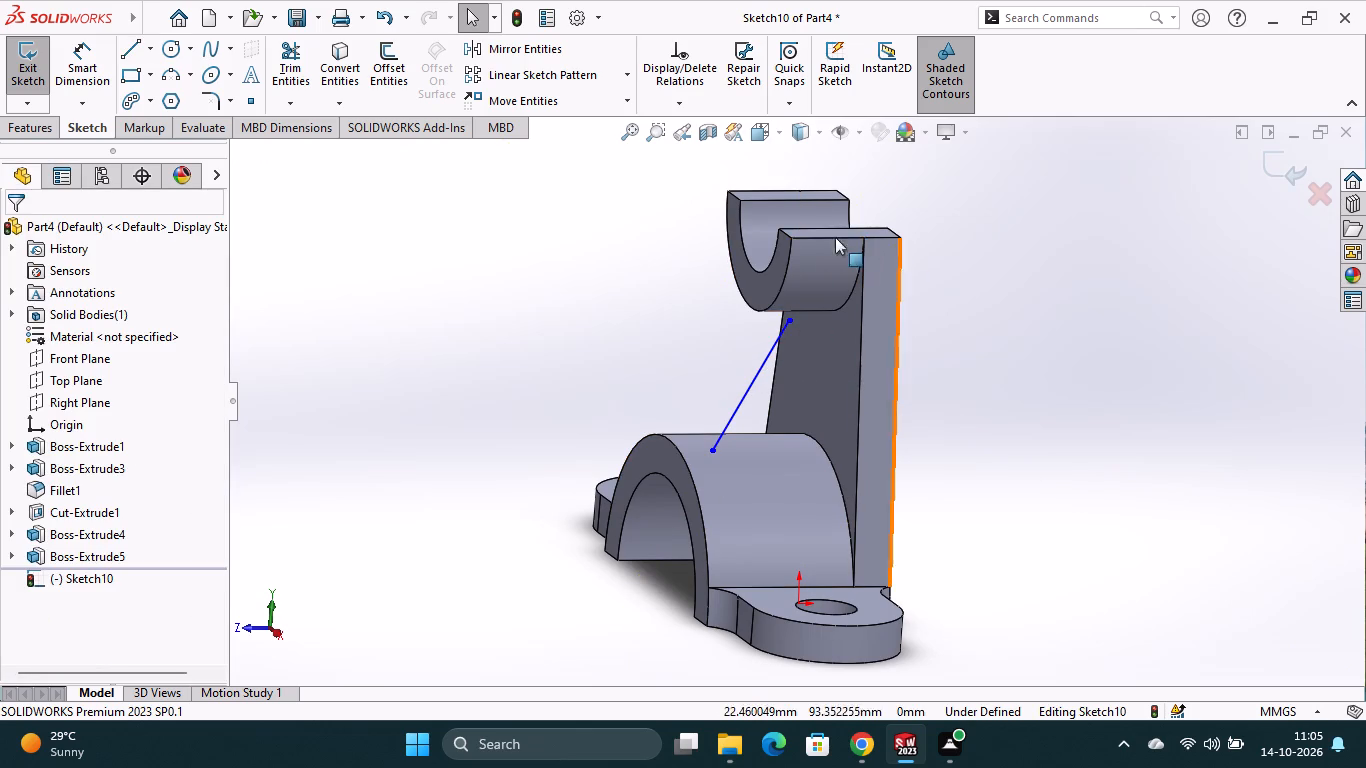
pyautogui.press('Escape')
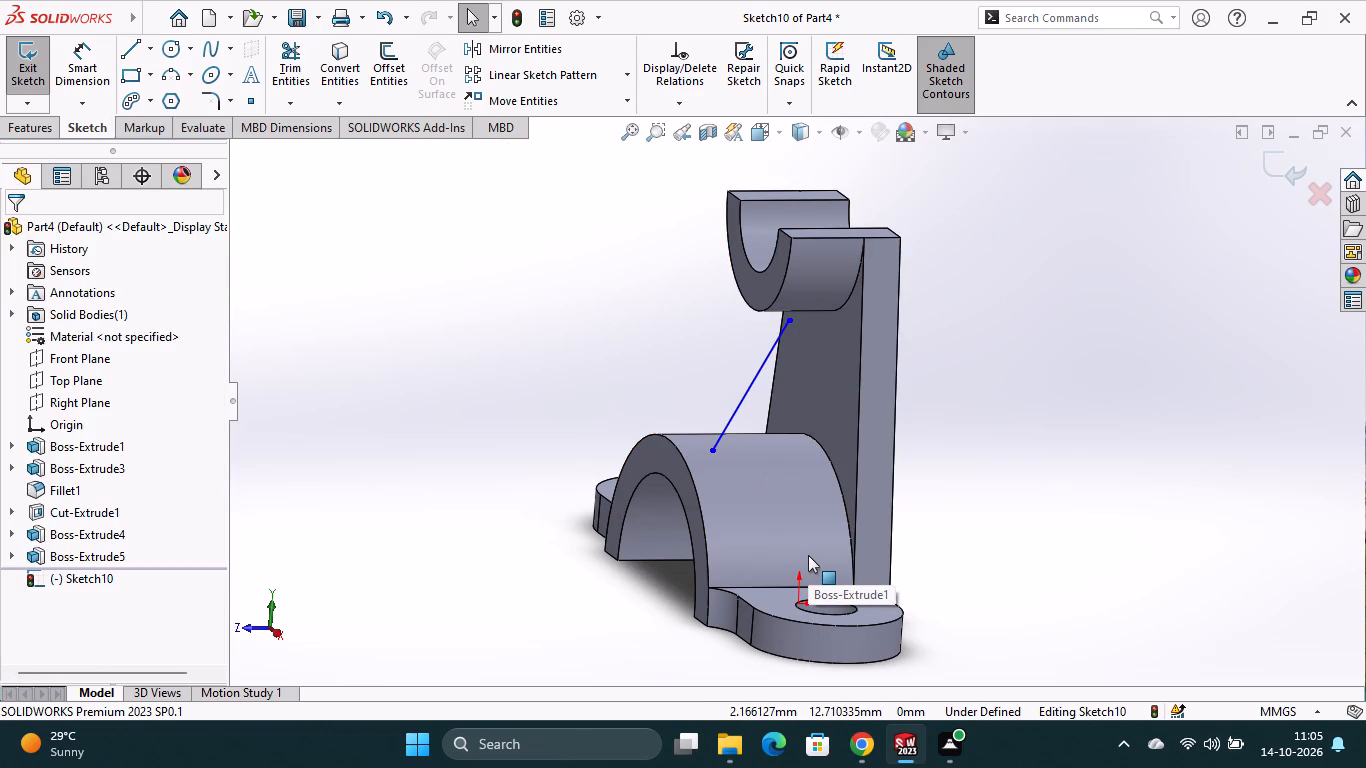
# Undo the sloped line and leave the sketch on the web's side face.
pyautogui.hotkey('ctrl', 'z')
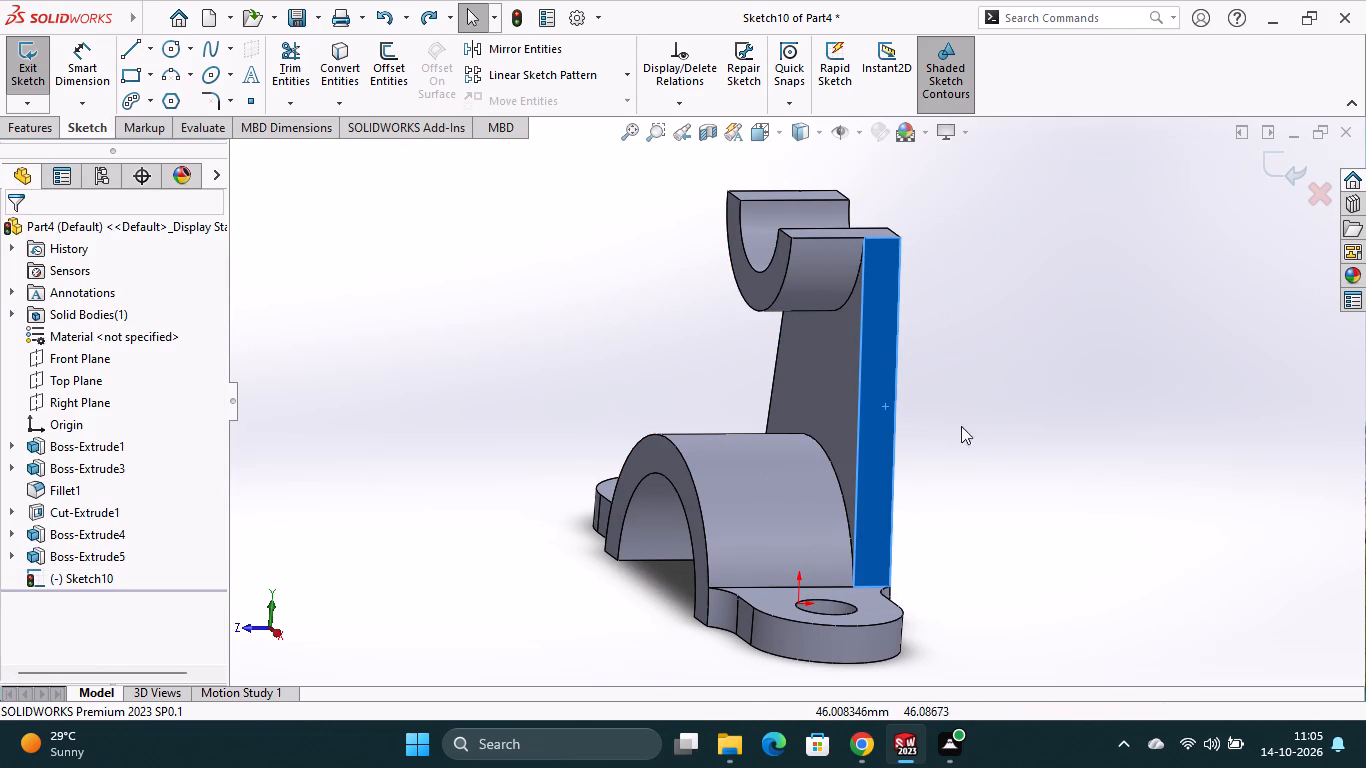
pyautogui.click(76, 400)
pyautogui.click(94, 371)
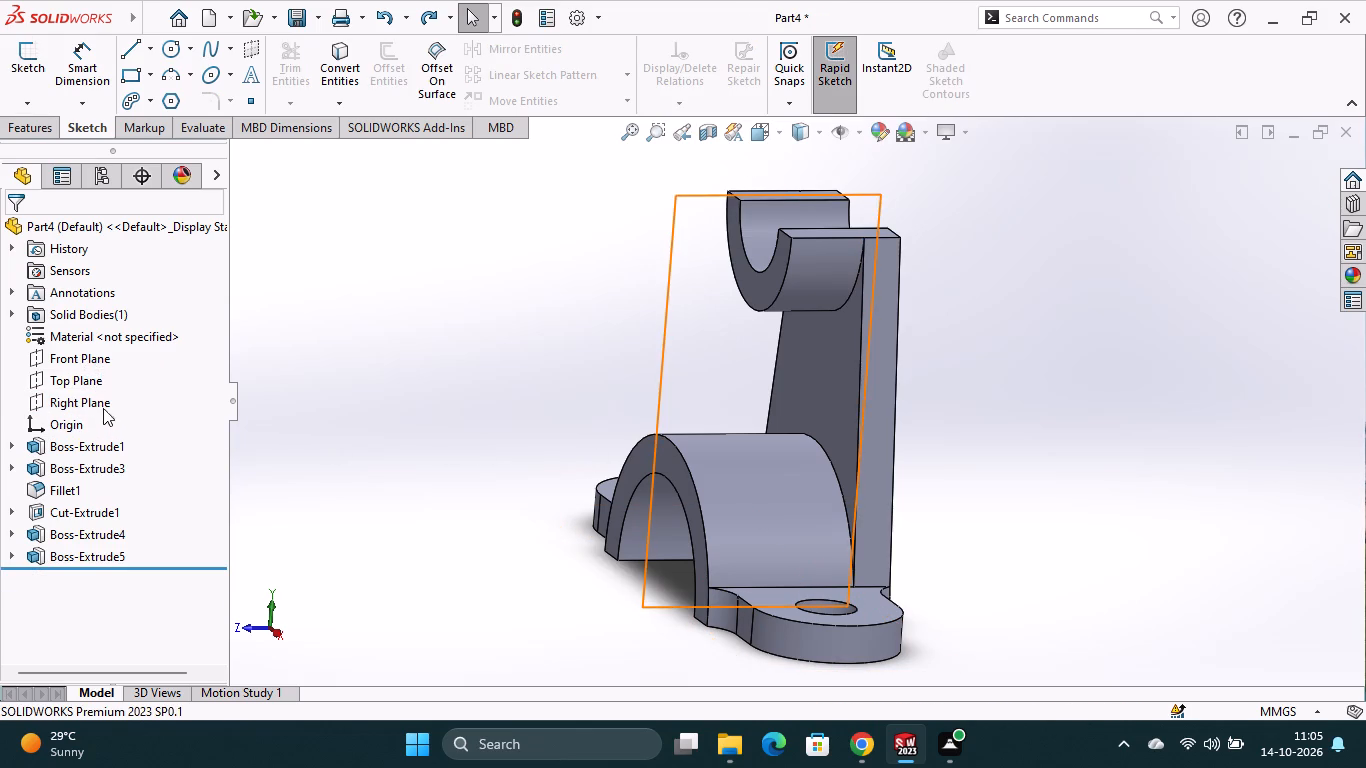
# Sketch on the Right Plane a sloped line between the half rings' front corners, with short vertical segments along both front faces, the upper about 5 mm.
pyautogui.click(103, 402)
pyautogui.click(119, 374)
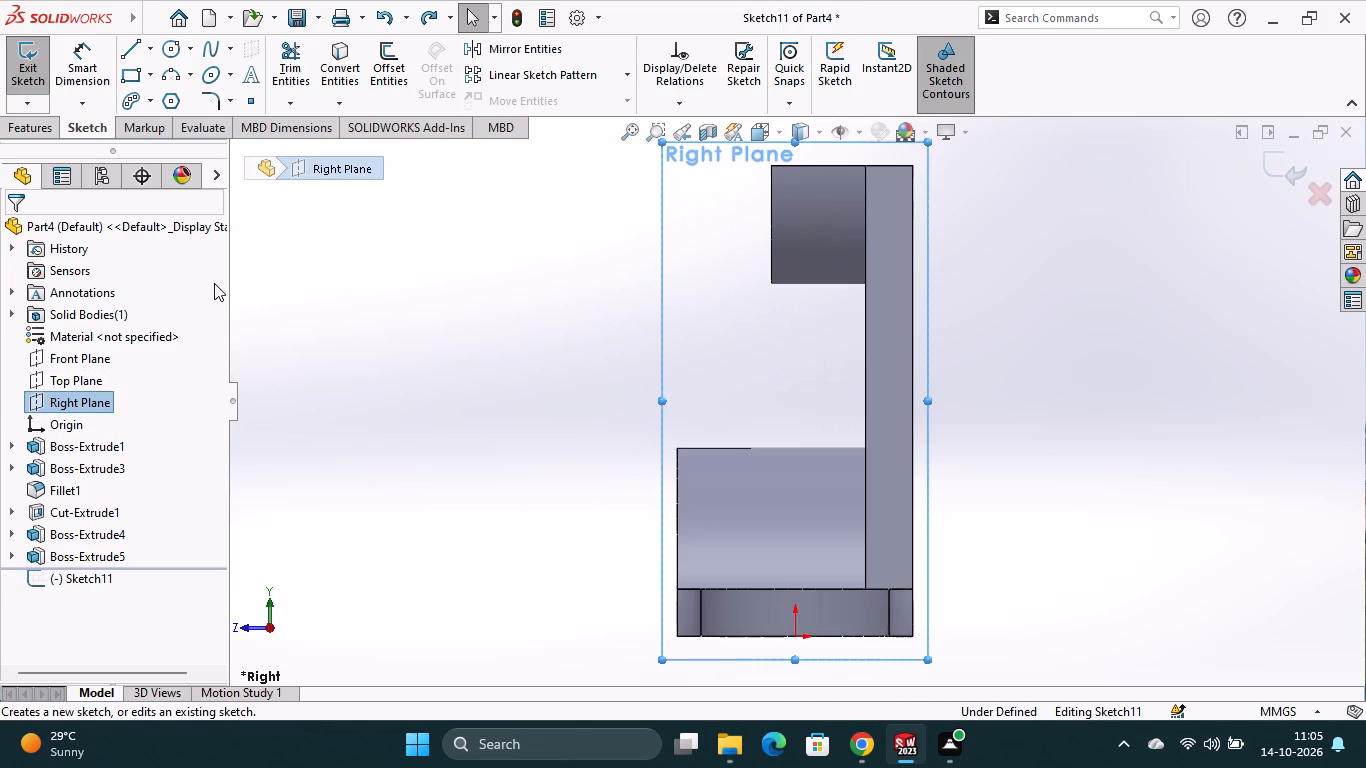
pyautogui.click(128, 49)
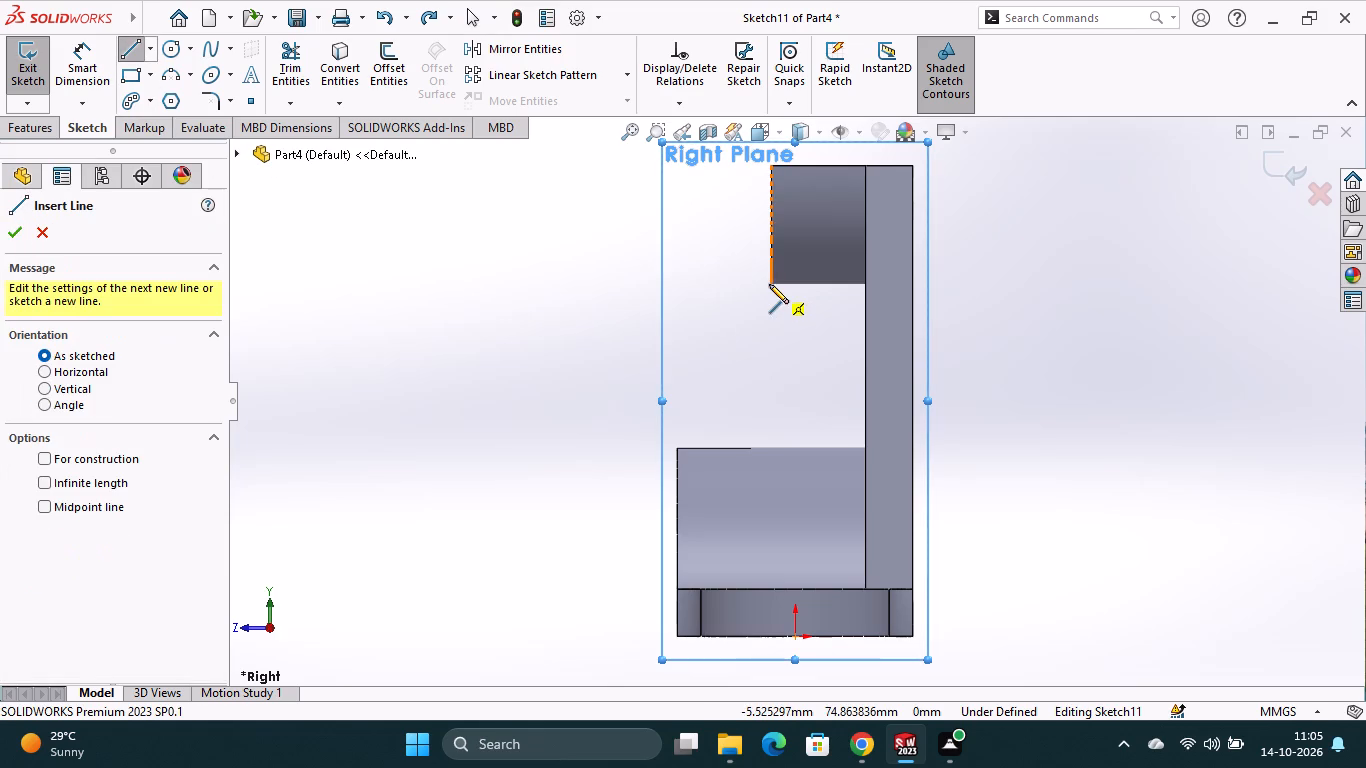
pyautogui.click(771, 283)
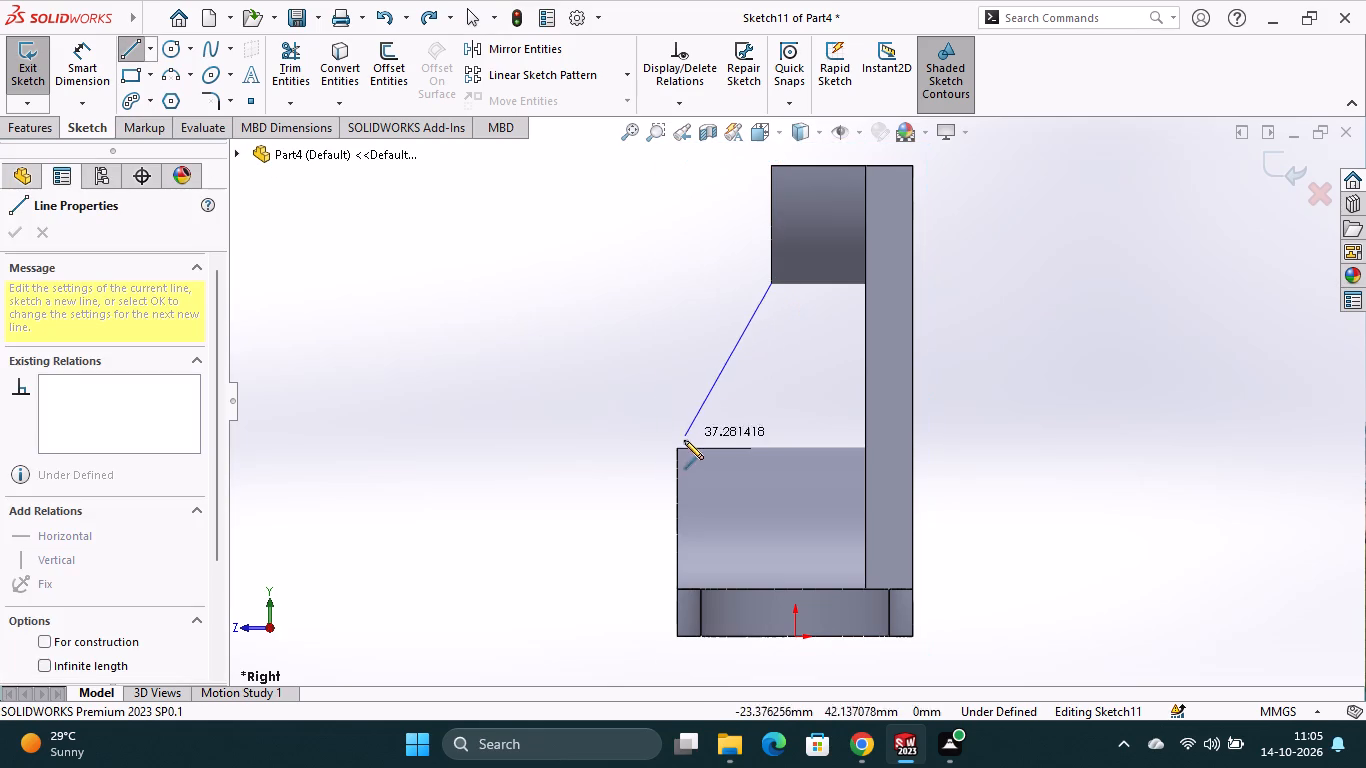
pyautogui.click(673, 449)
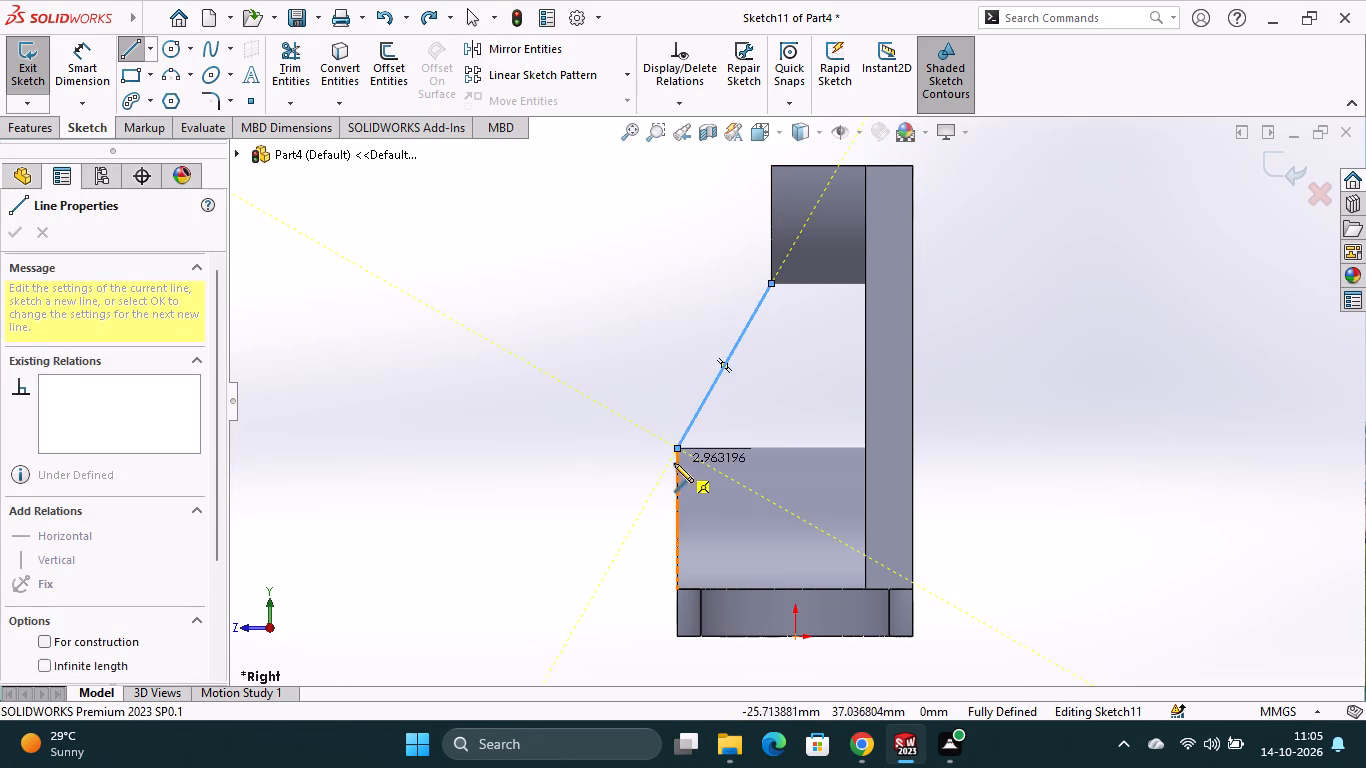
pyautogui.click(676, 468)
pyautogui.press('Escape')
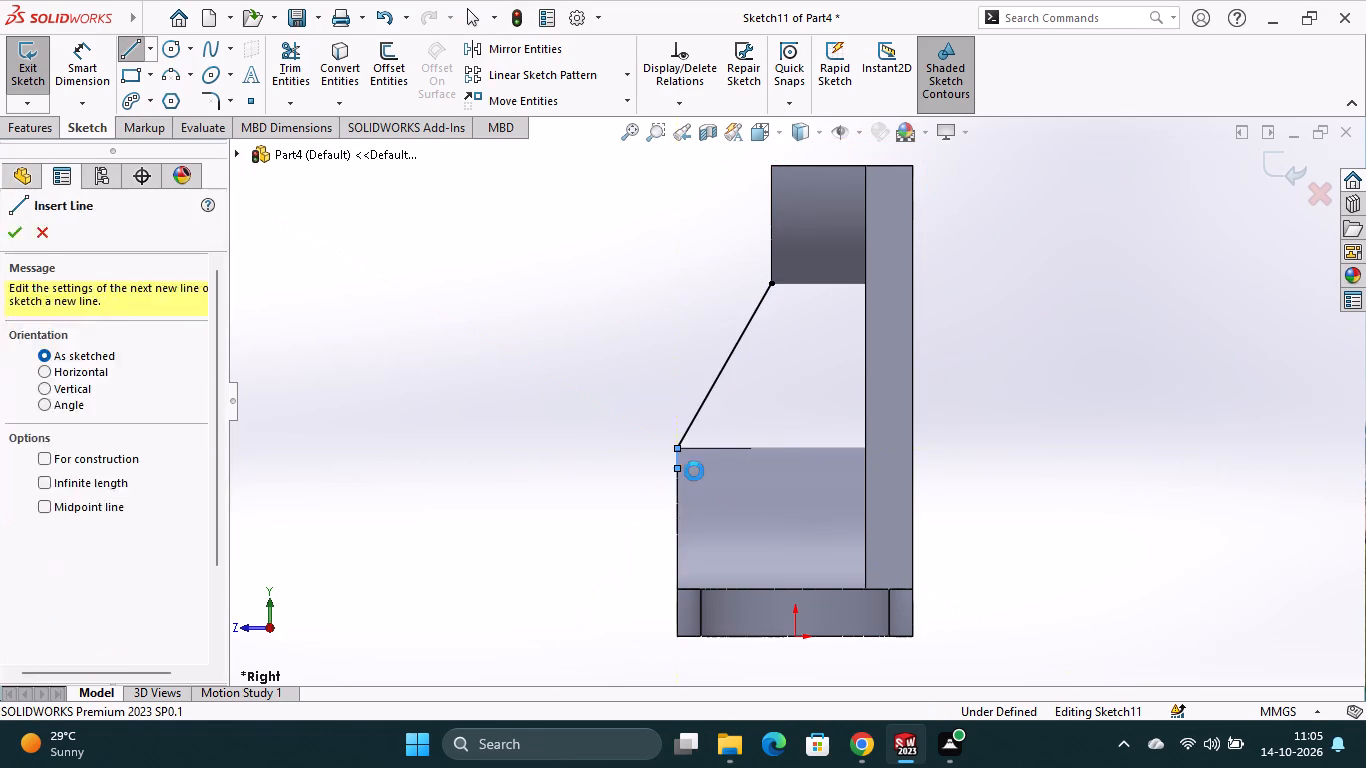
pyautogui.click(132, 46)
pyautogui.click(771, 282)
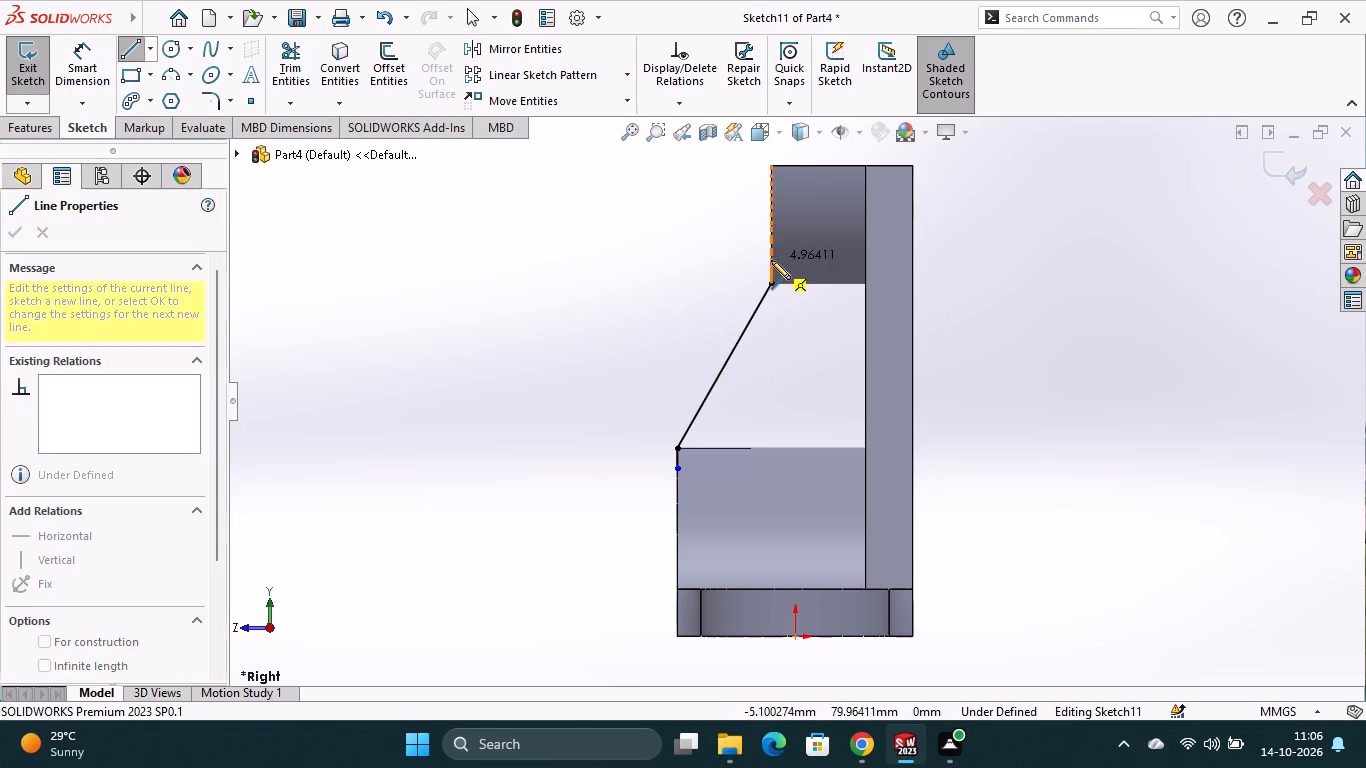
pyautogui.click(771, 259)
pyautogui.press('Escape')
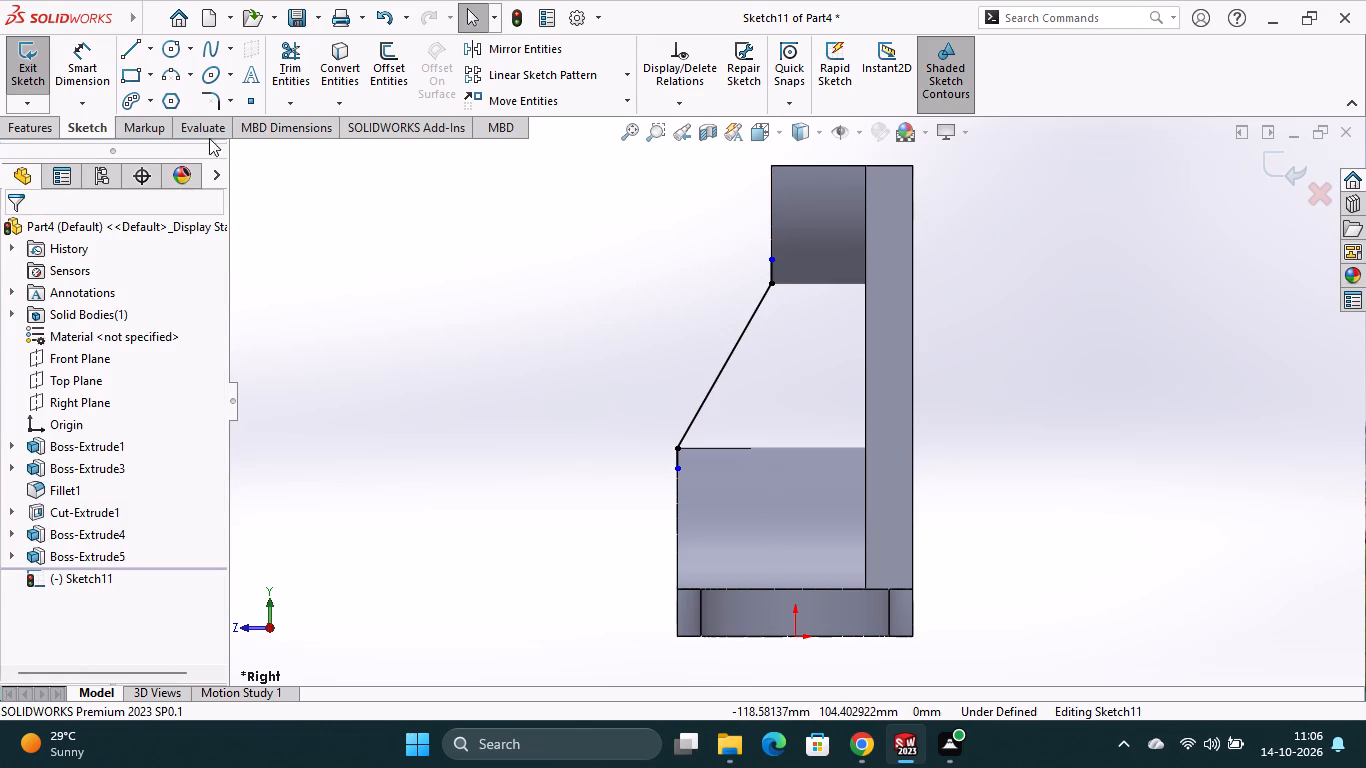
# Dimension the short vertical segment on the upper half ring's front face to 1 mm.
pyautogui.click(85, 72)
pyautogui.click(775, 283)
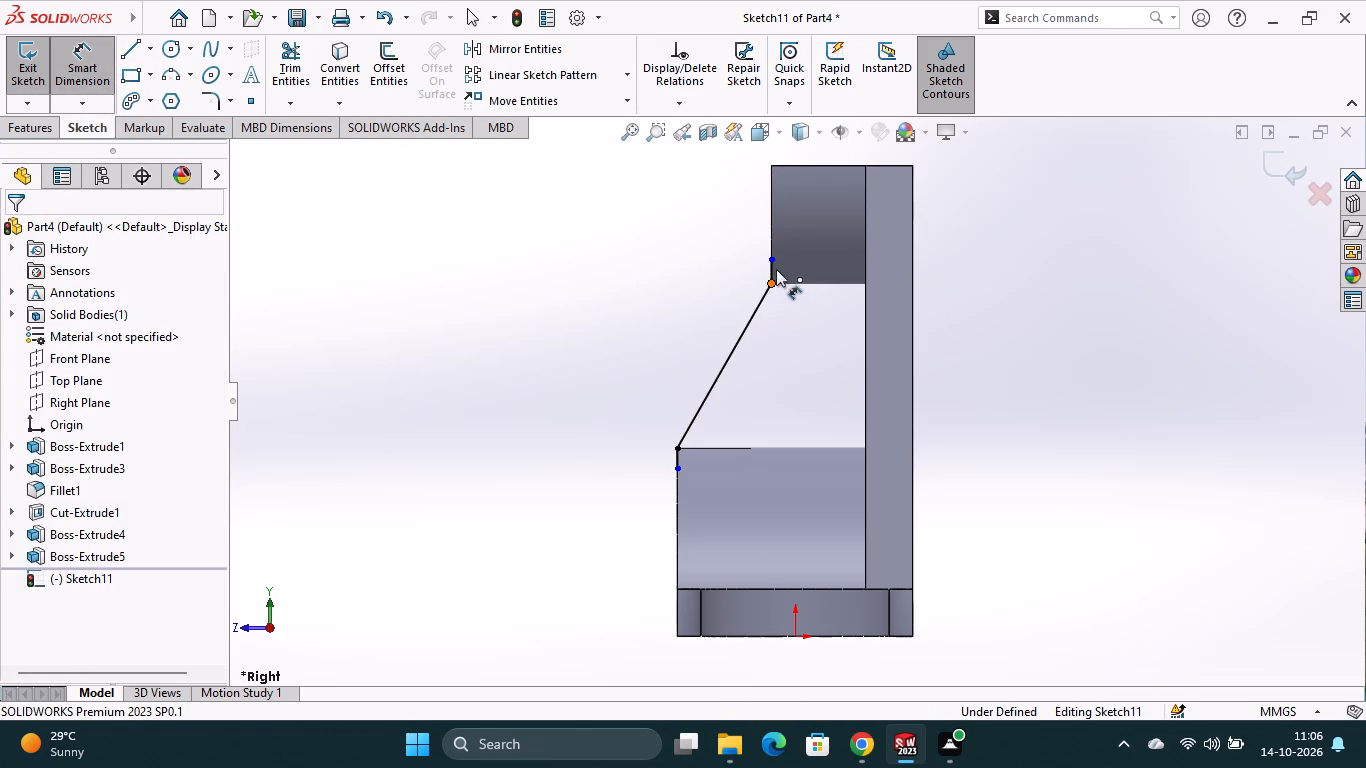
pyautogui.click(774, 256)
pyautogui.click(821, 272)
pyautogui.press('1')
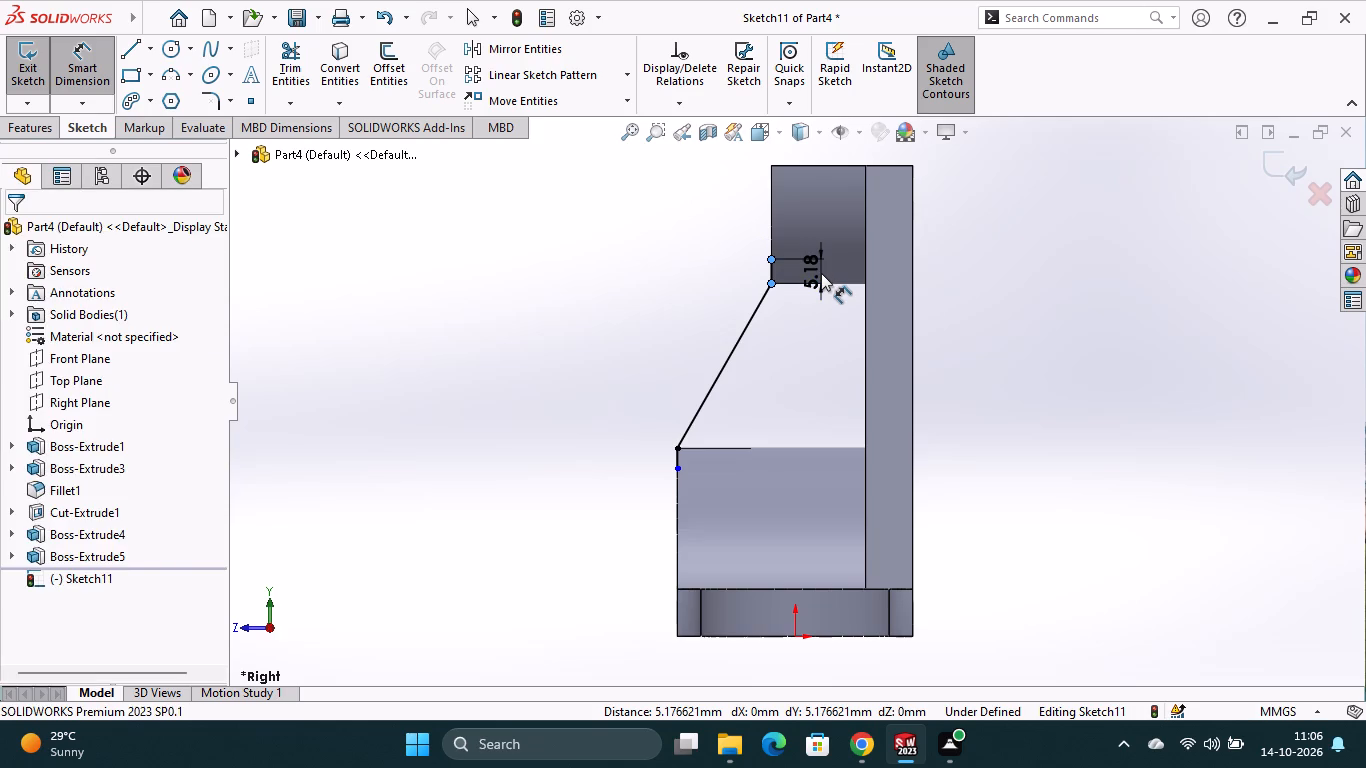
pyautogui.press('Return')
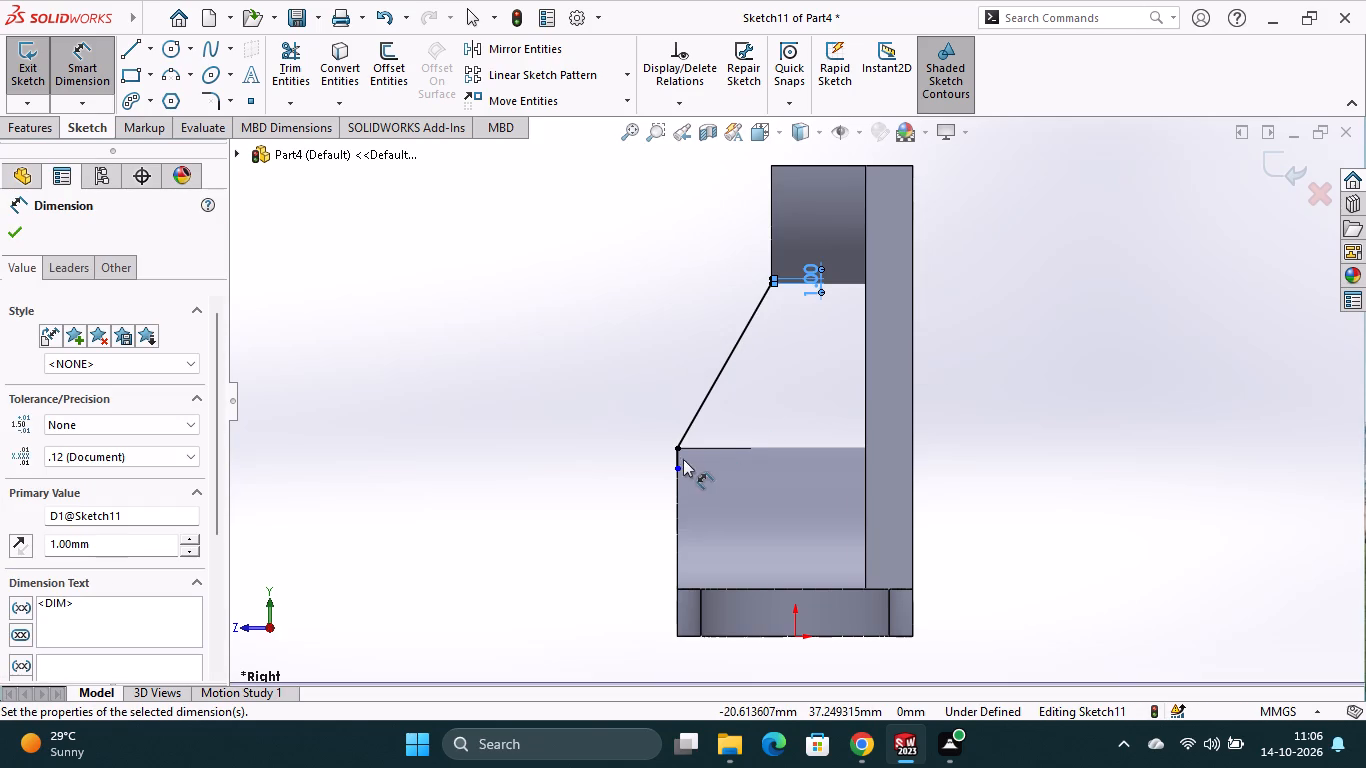
# Dimension the short vertical segment on the lower half ring's front face to 2 mm.
pyautogui.click(680, 449)
pyautogui.click(681, 467)
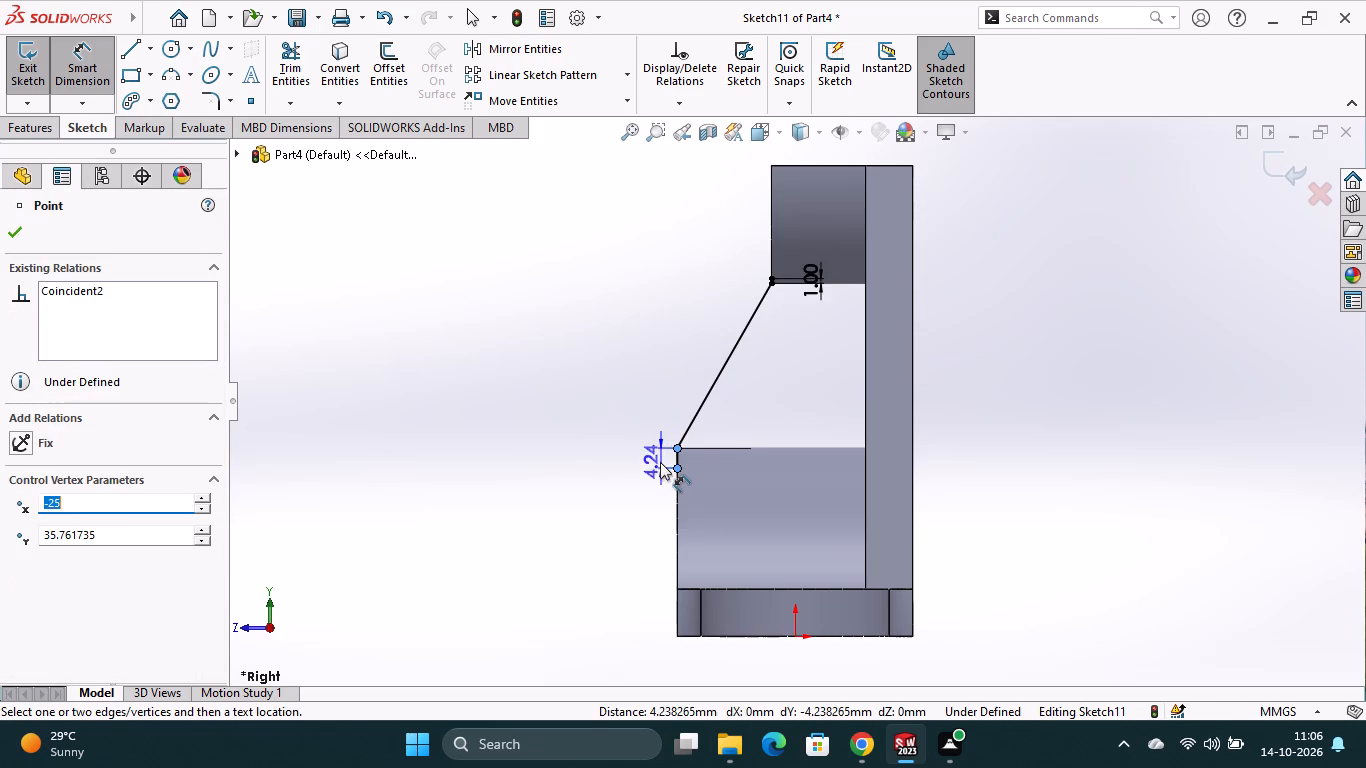
pyautogui.click(660, 461)
pyautogui.press('2')
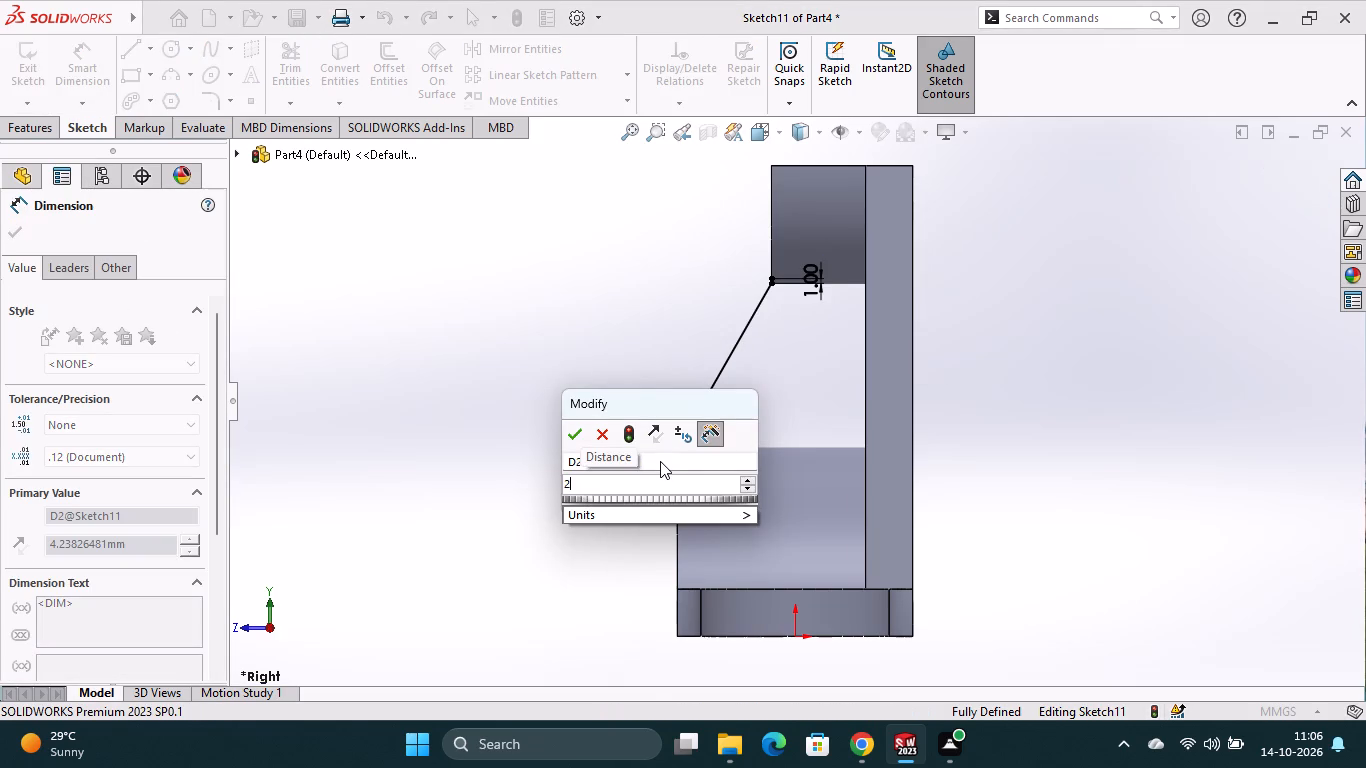
pyautogui.press('Return')
# Change the upper vertical segment's length dimension to 2 mm.
pyautogui.doubleClick(810, 286)
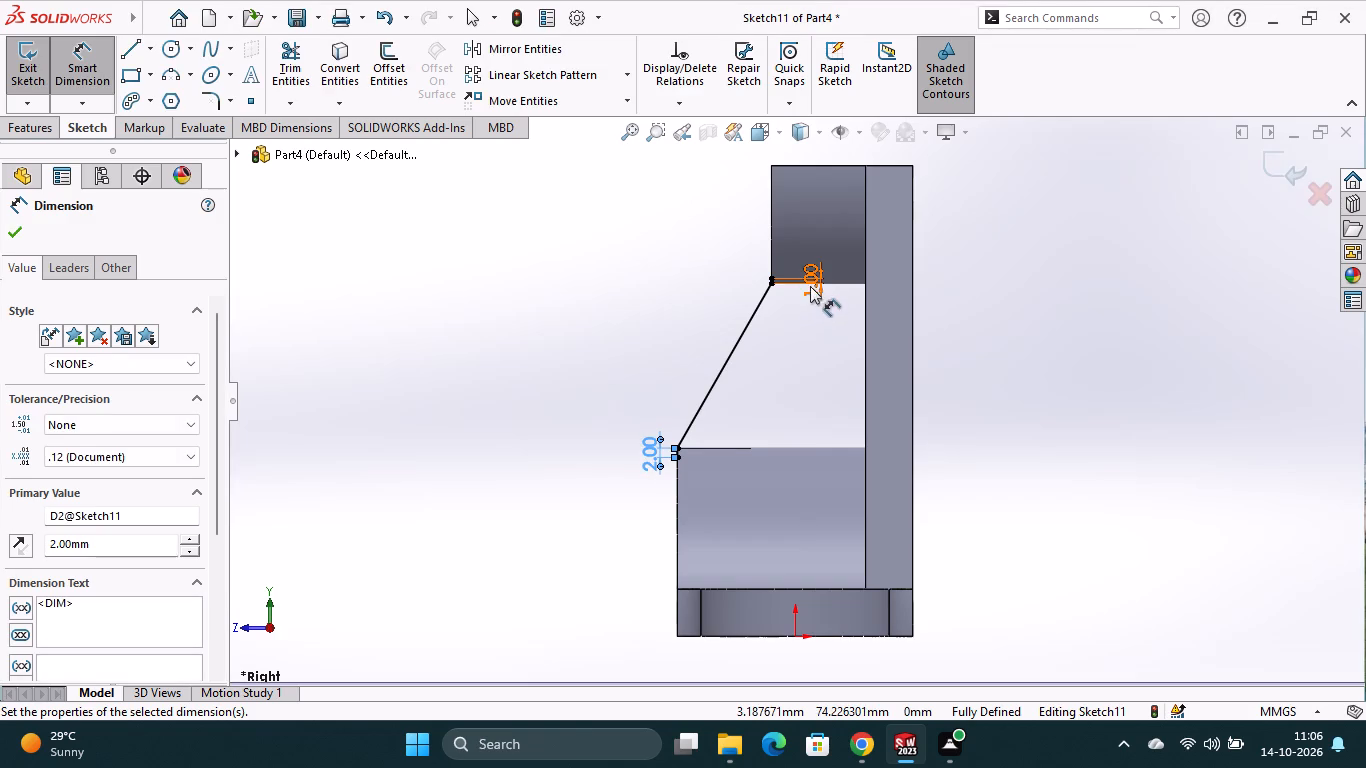
pyautogui.press('2')
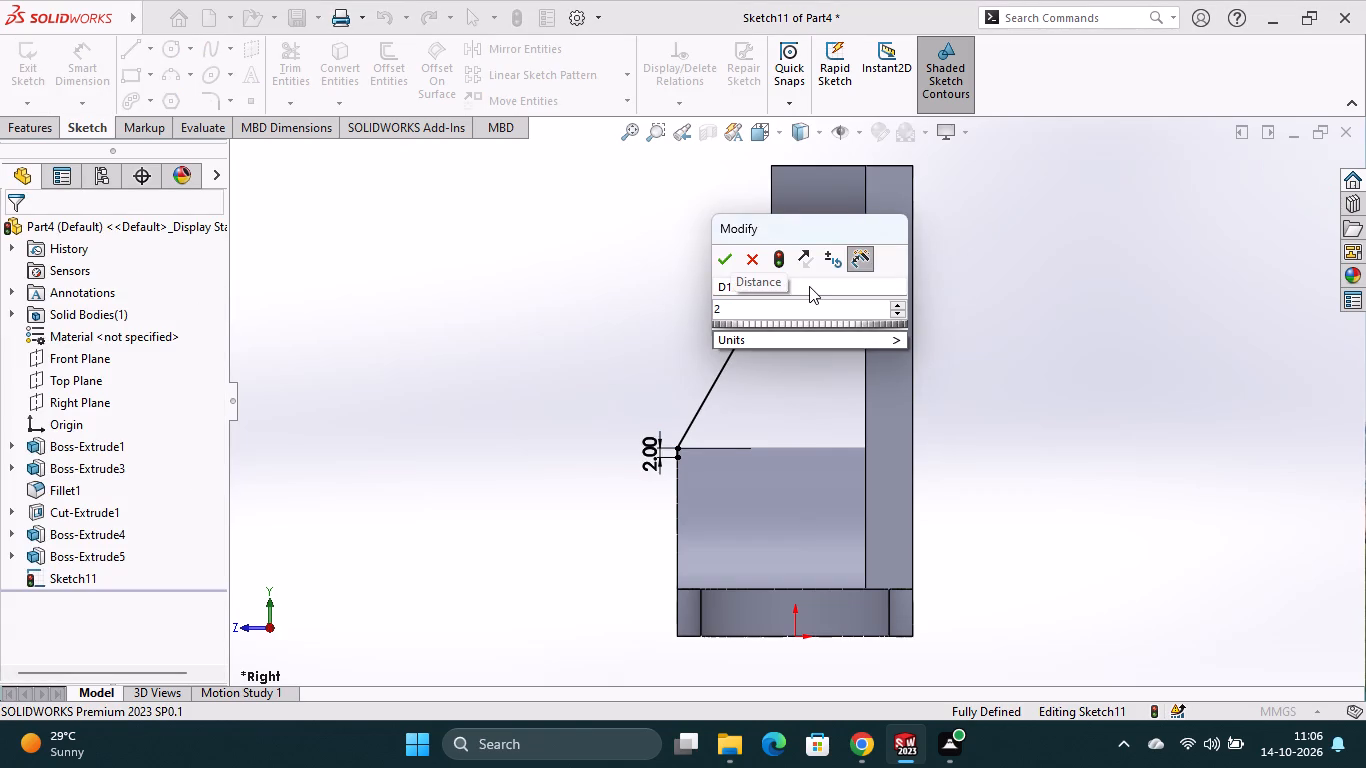
pyautogui.press('Return')
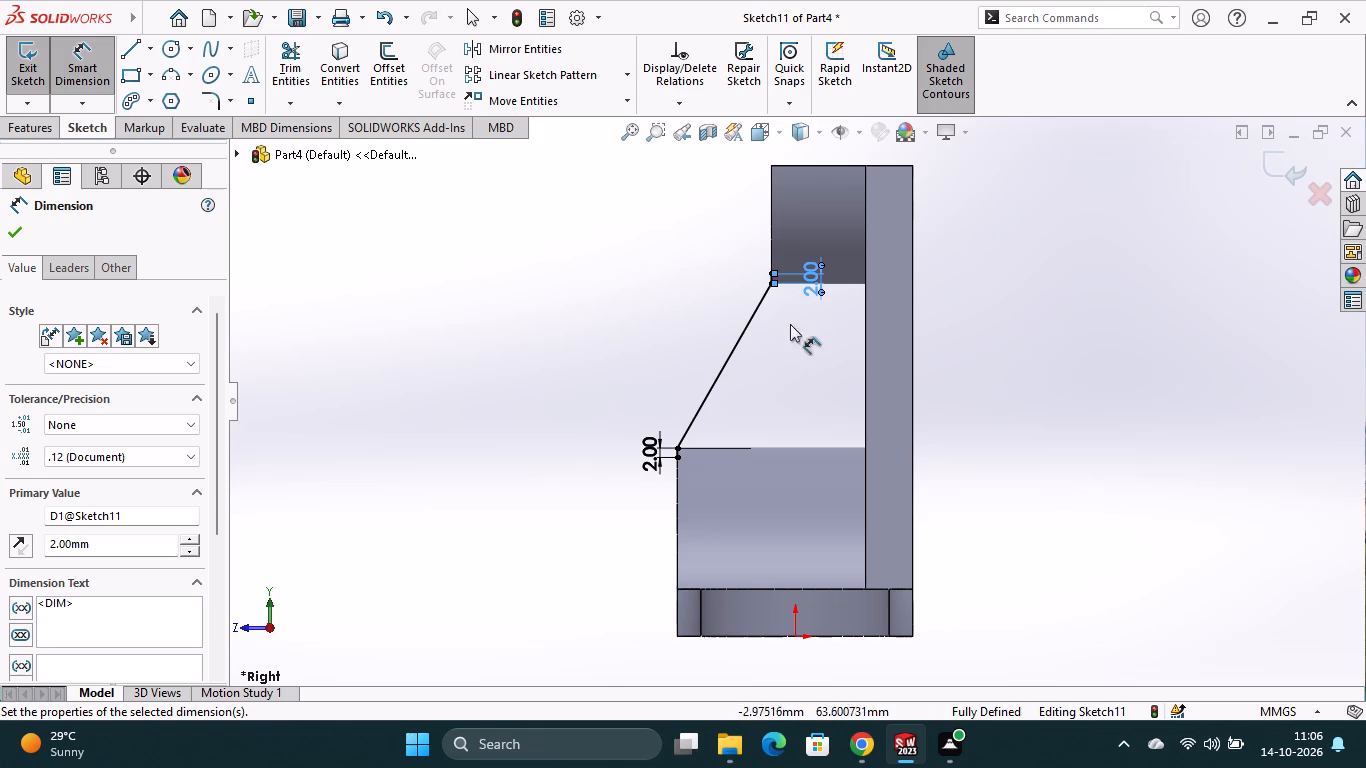
# Create a 10 mm thick rib from the sloped sketch, thickened on both sides and filling toward the web between the half rings.
pyautogui.click(38, 131)
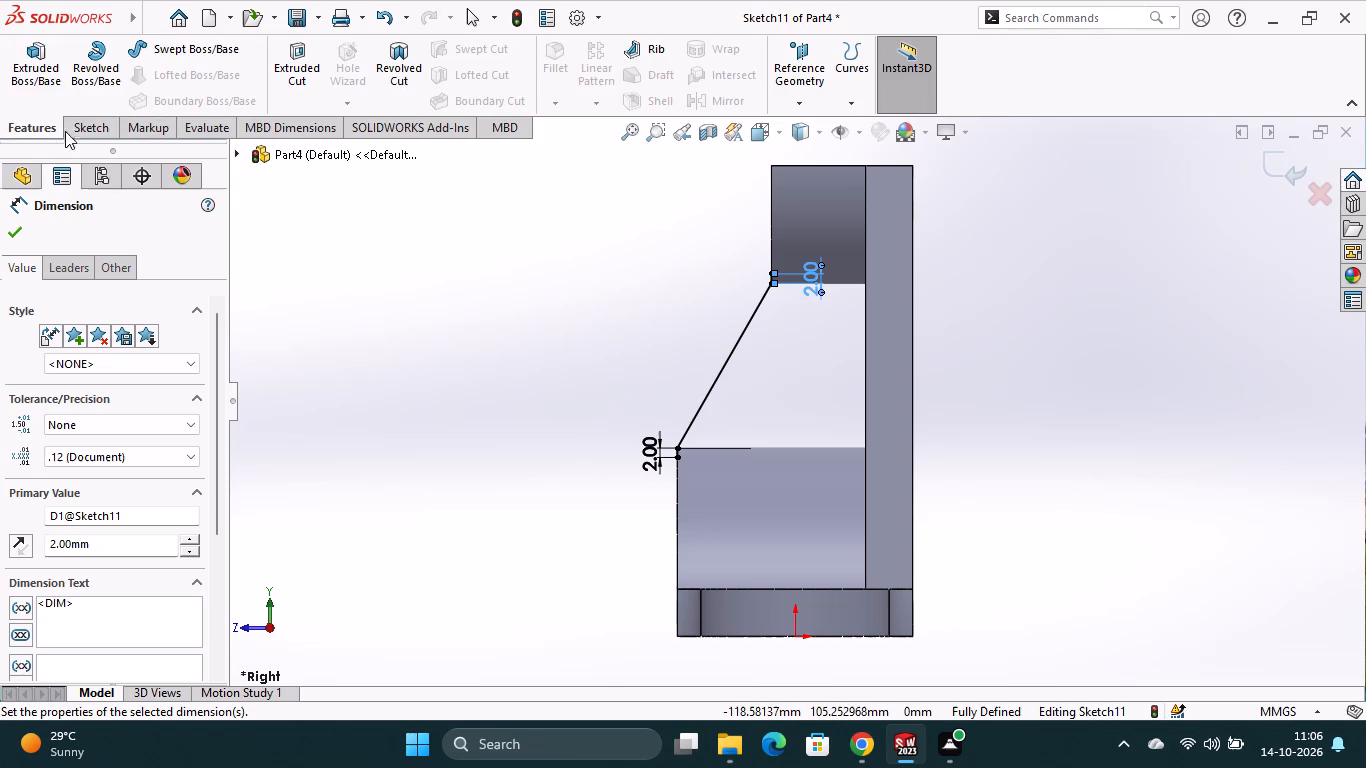
pyautogui.click(654, 46)
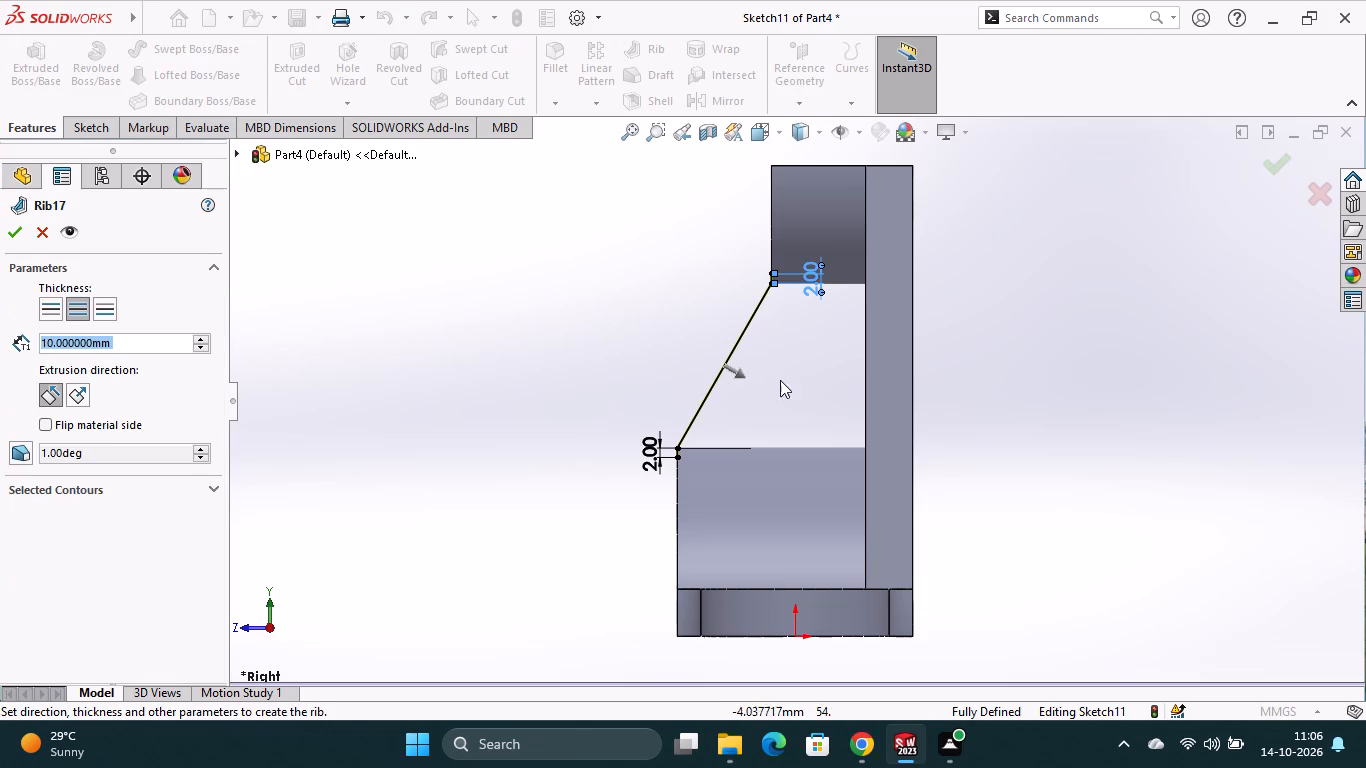
pyautogui.moveTo(792, 377); pyautogui.dragTo(836, 427, button='middle')
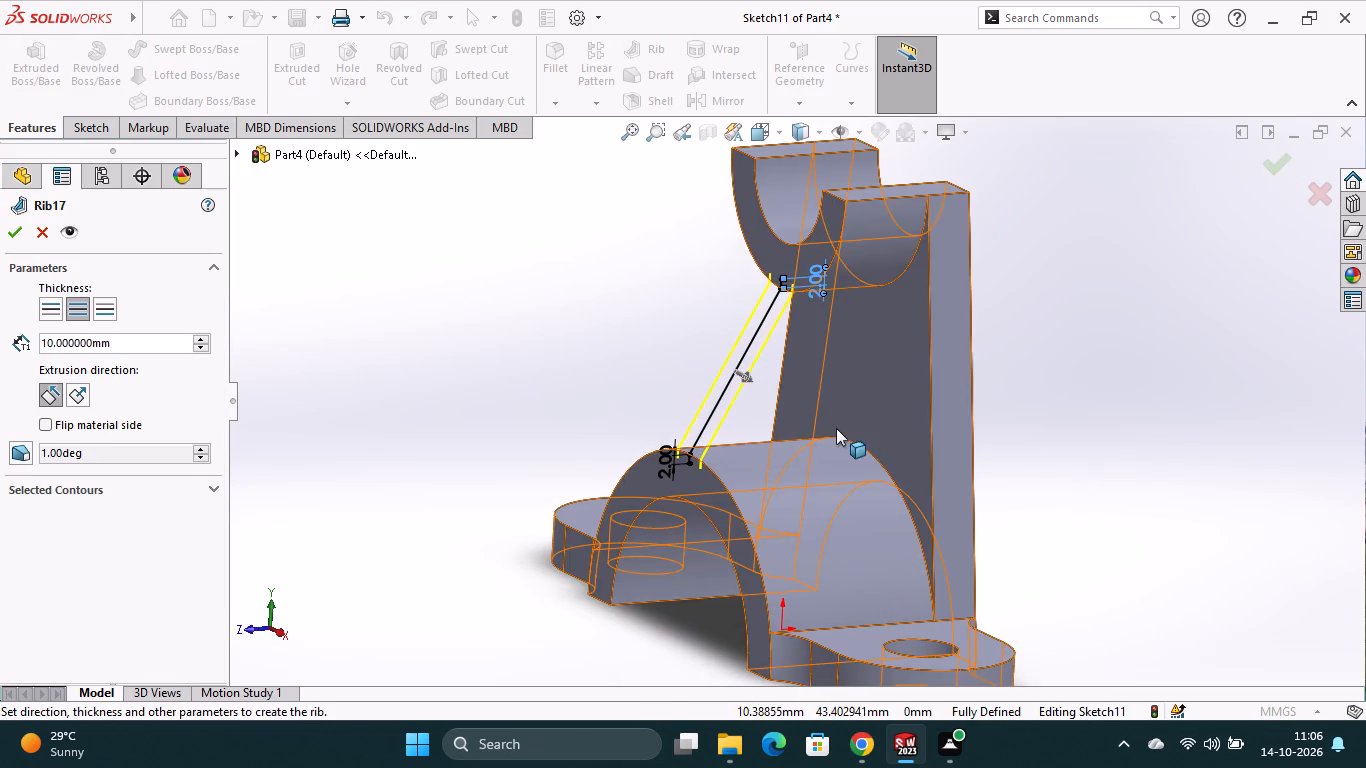
pyautogui.click(6, 230)
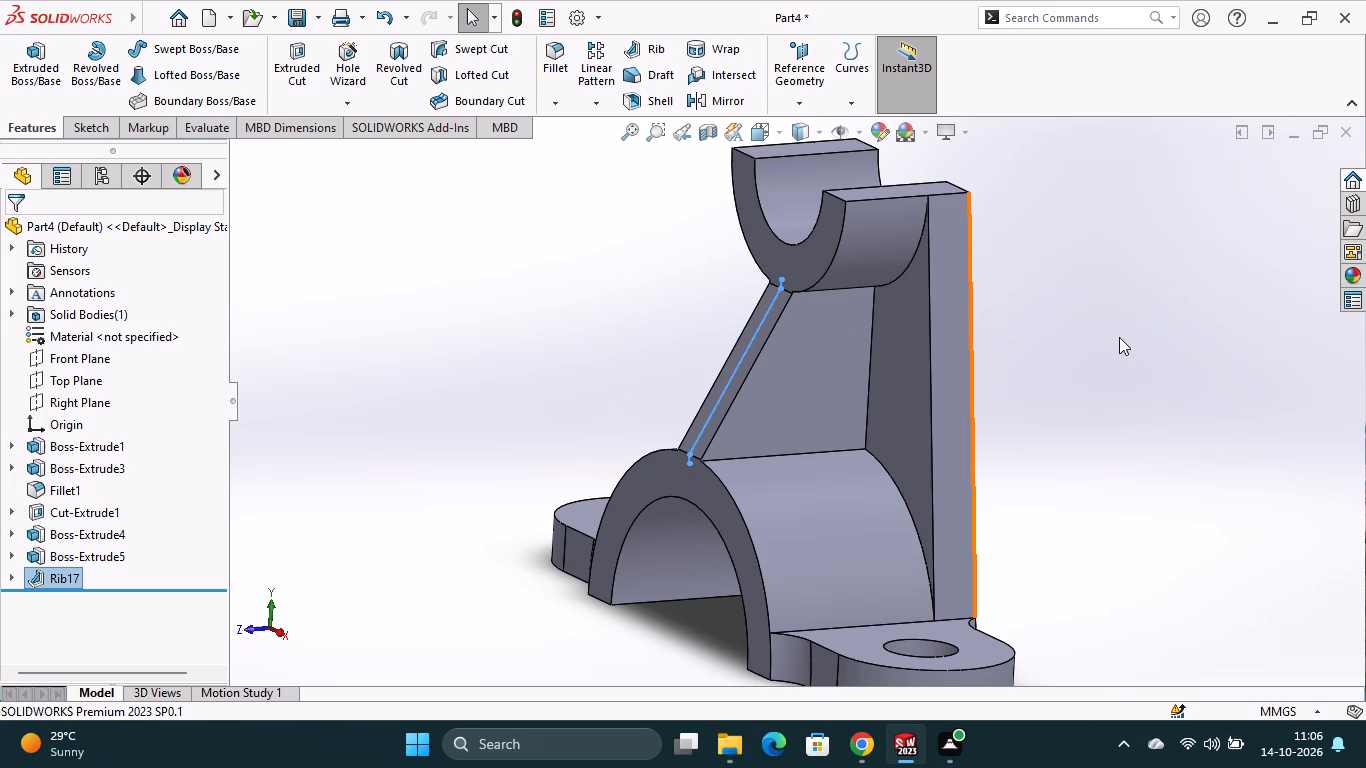
pyautogui.press('Escape')
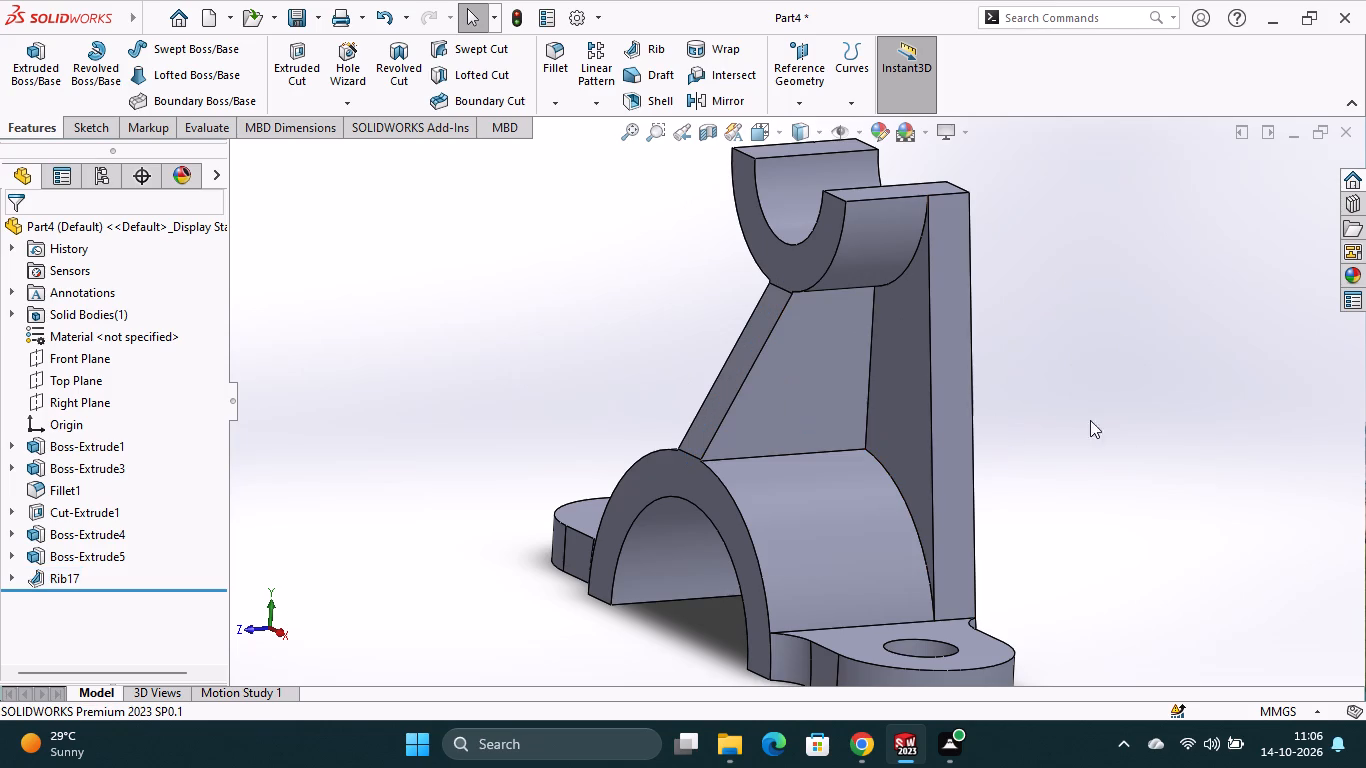
# Examine the bracket and its new rib from the back, front and sides, ending in the isometric view.
pyautogui.moveTo(1141, 426); pyautogui.dragTo(980, 392, button='middle')
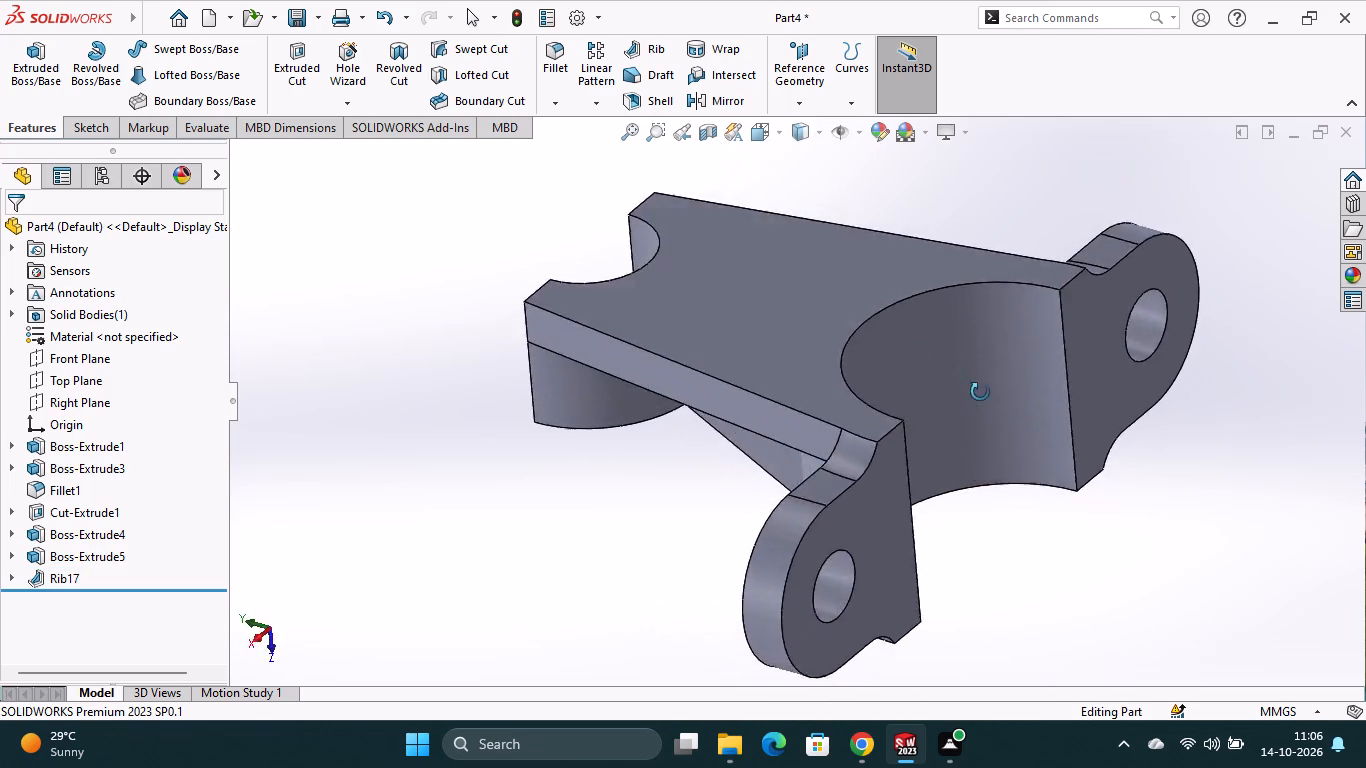
pyautogui.moveTo(980, 392); pyautogui.dragTo(1099, 239, button='middle')
pyautogui.moveTo(1072, 288); pyautogui.dragTo(1108, 256, button='middle')
pyautogui.moveTo(1034, 272); pyautogui.dragTo(1070, 245, button='middle')
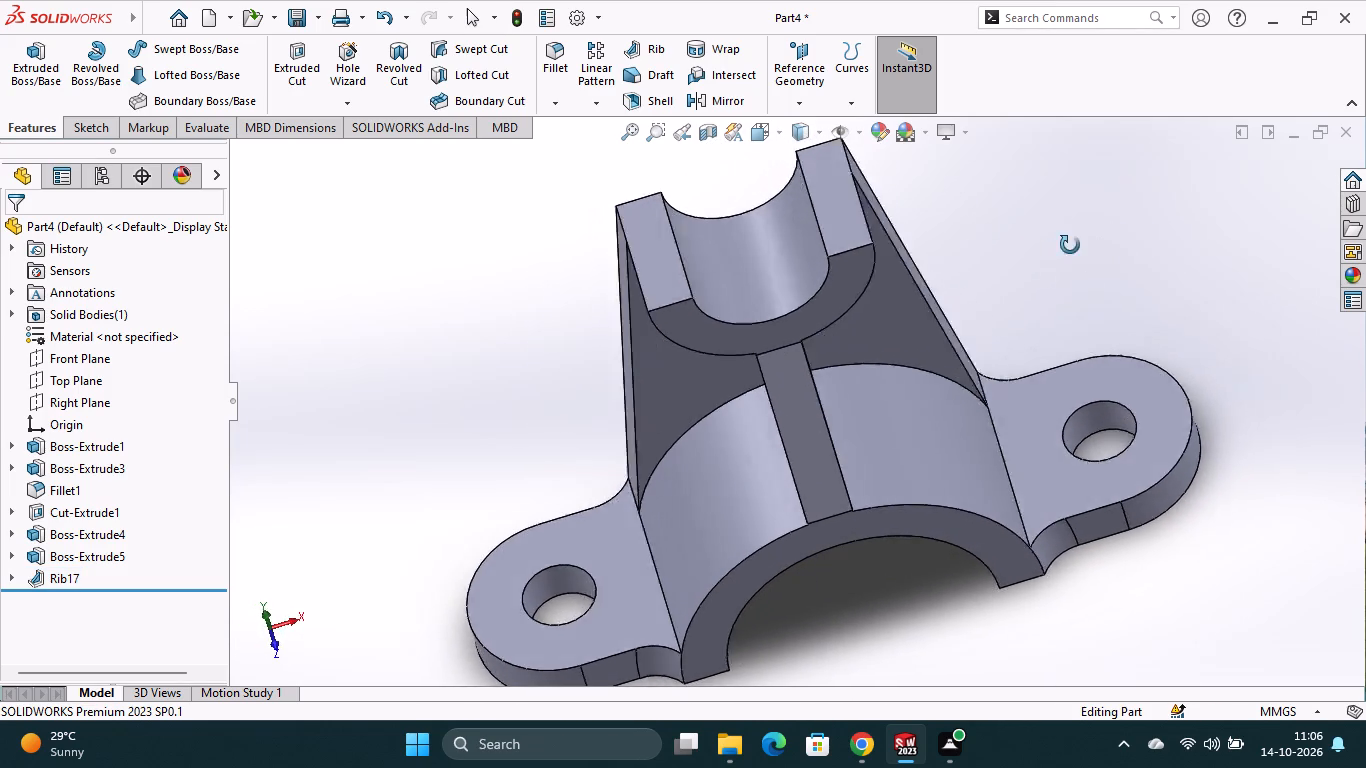
pyautogui.moveTo(1070, 245); pyautogui.dragTo(1093, 208, button='middle')
pyautogui.moveTo(1070, 238); pyautogui.dragTo(1070, 217, button='middle')
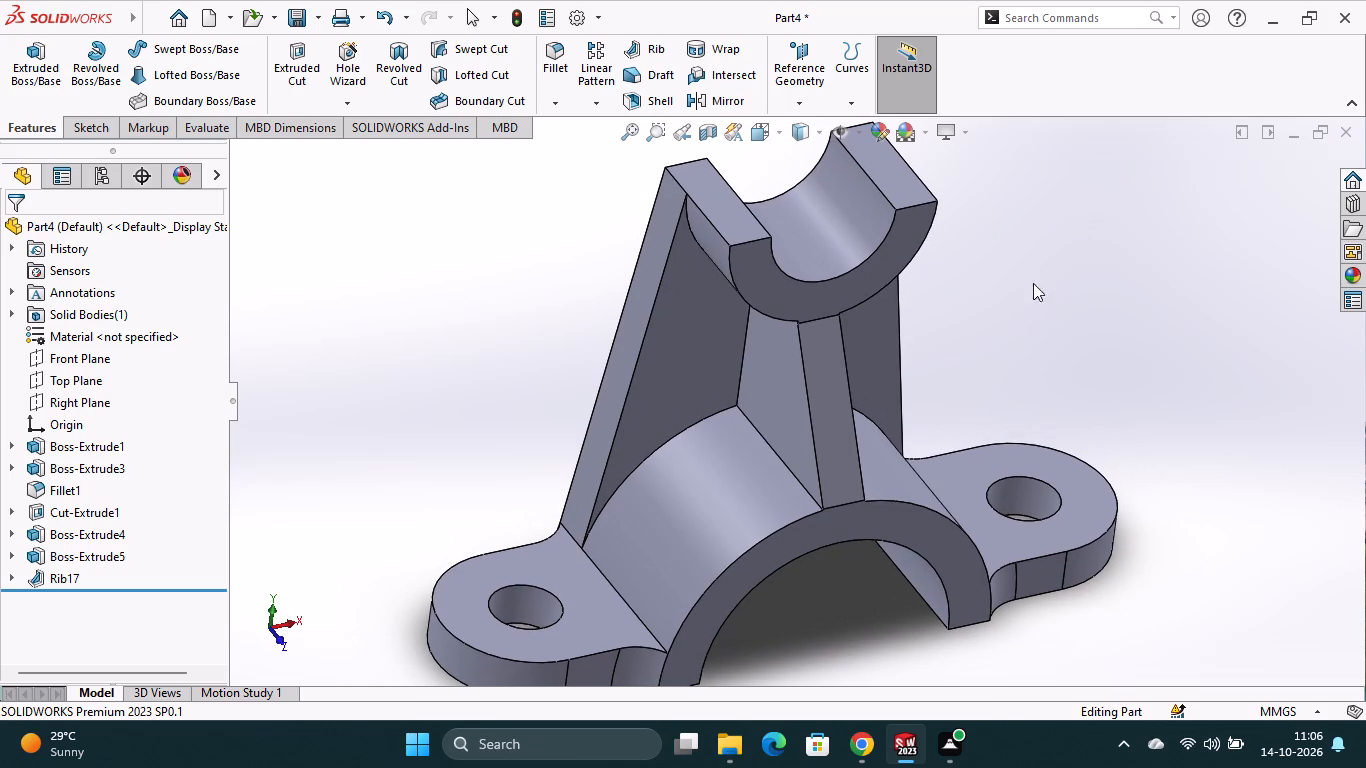
pyautogui.moveTo(1022, 348); pyautogui.dragTo(1005, 265, button='middle')
pyautogui.moveTo(1002, 349); pyautogui.dragTo(940, 339, button='middle')
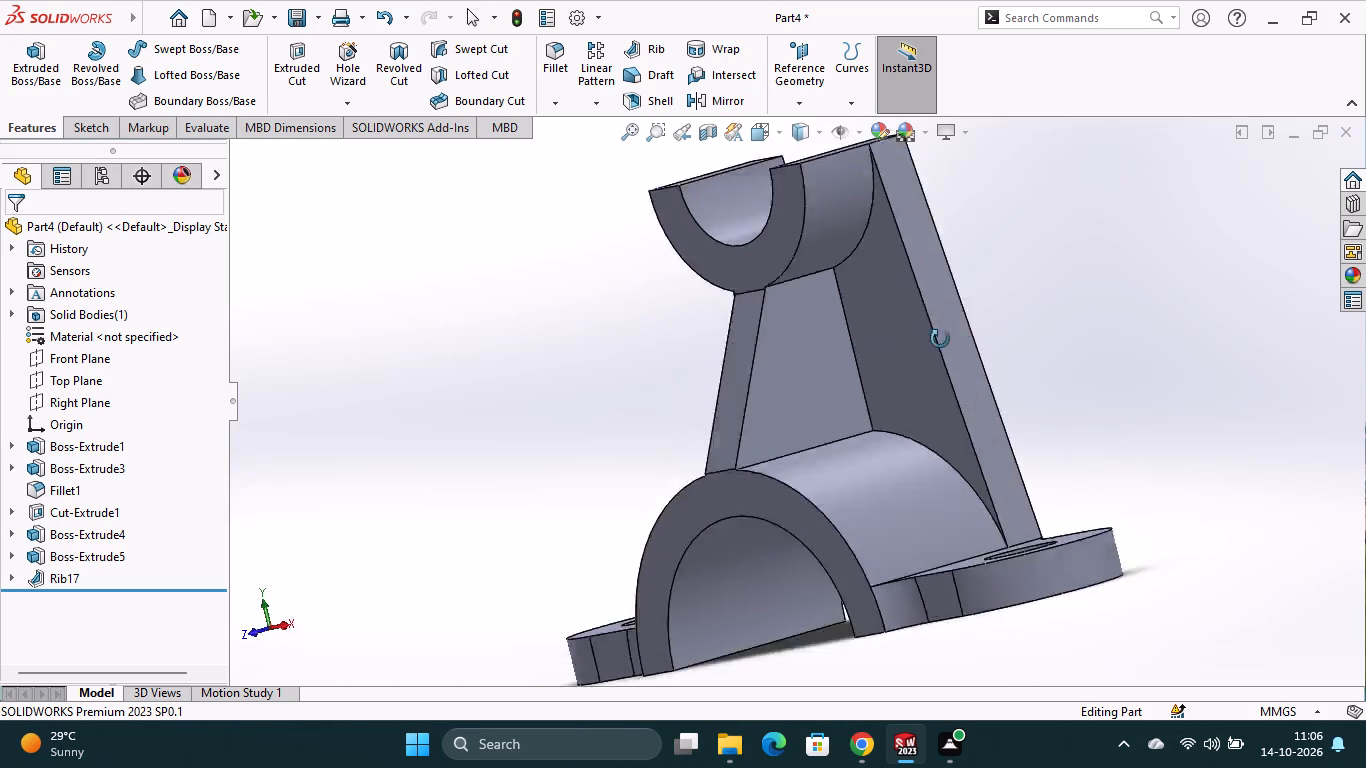
pyautogui.moveTo(940, 339); pyautogui.dragTo(979, 344, button='middle')
pyautogui.moveTo(983, 352); pyautogui.dragTo(994, 299, button='middle')
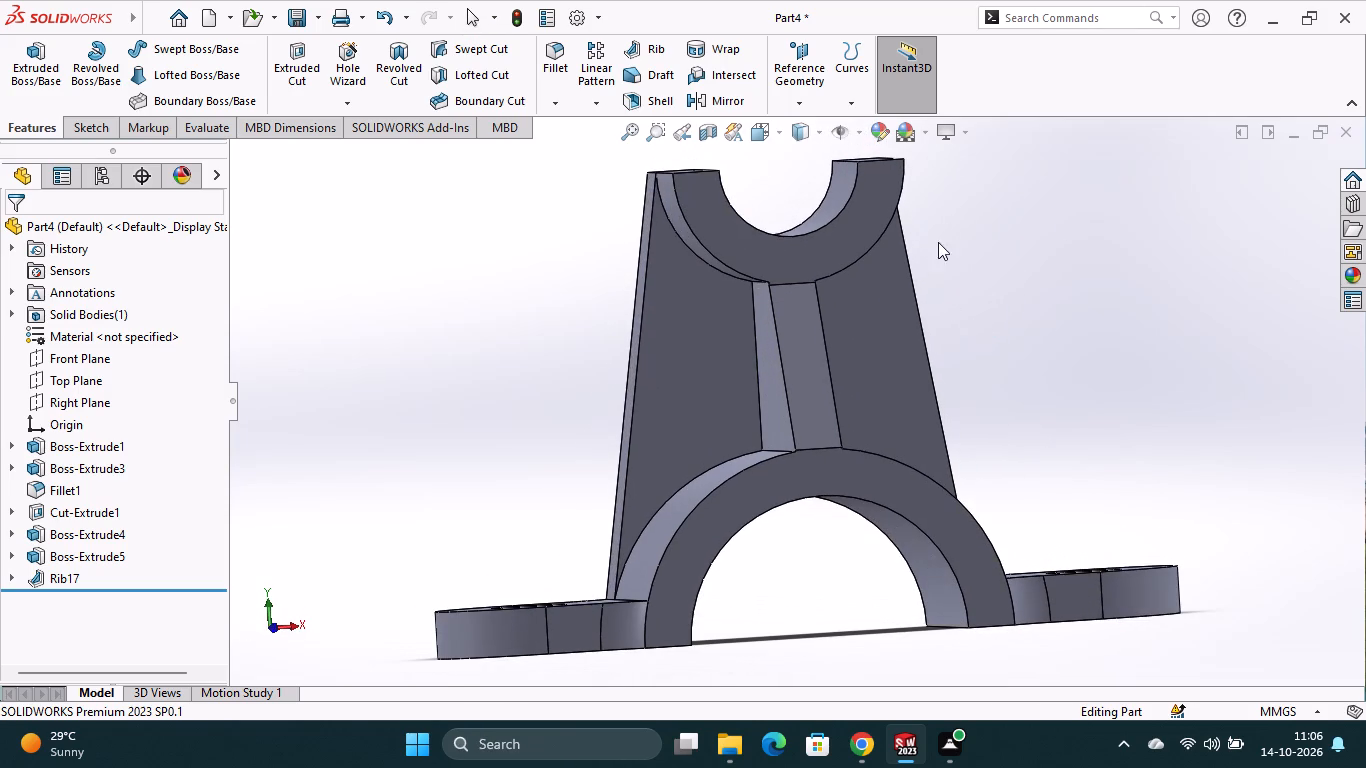
pyautogui.click(789, 138)
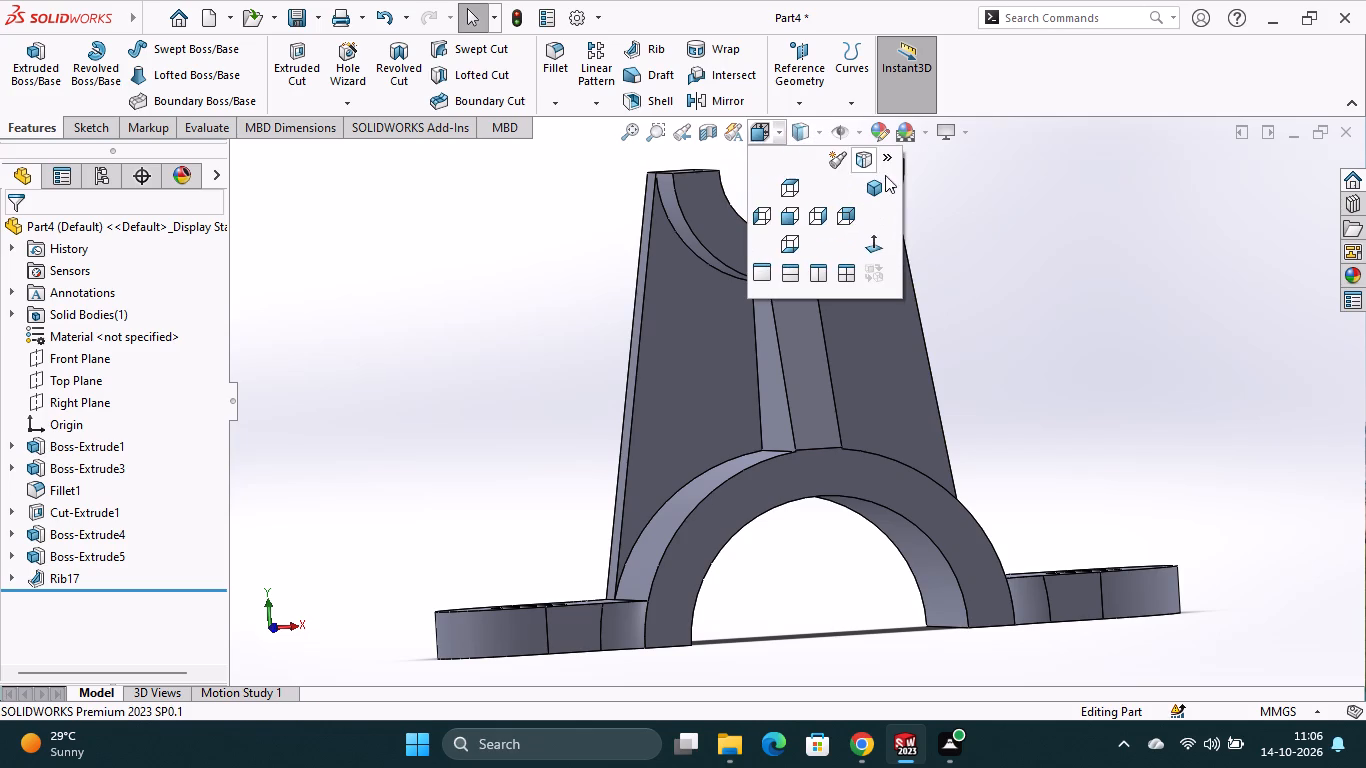
pyautogui.click(878, 188)
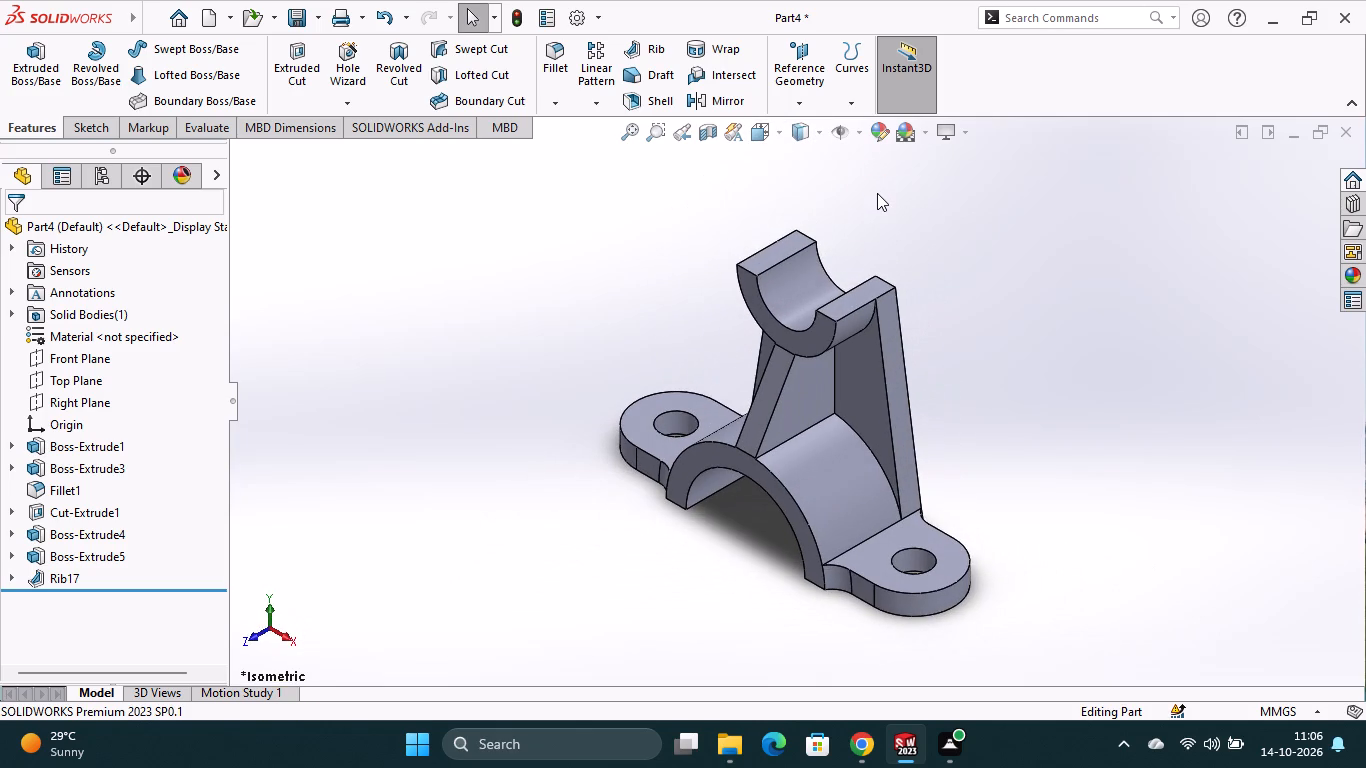
# Save the part as PART 5 in the PART5 folder under the 3D models folder.
pyautogui.hotkey('ctrl', 's')
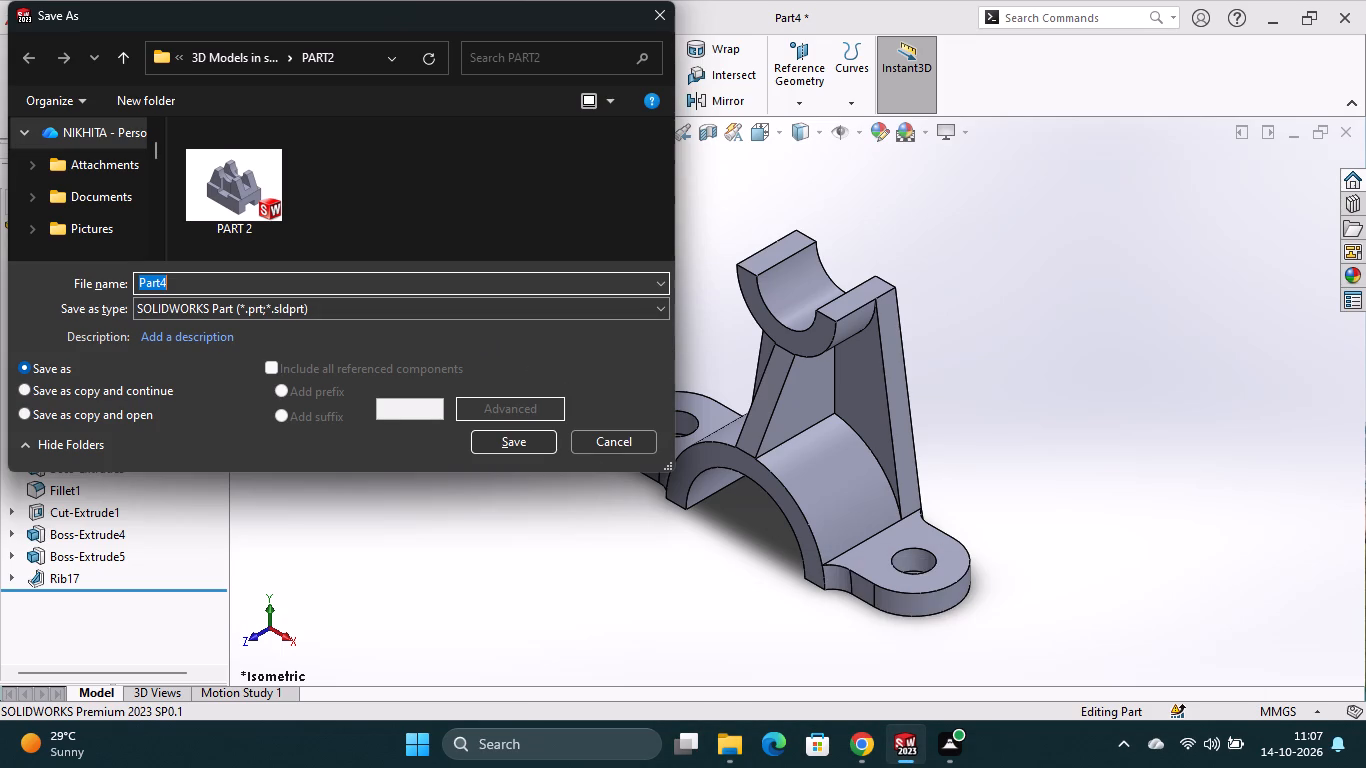
pyautogui.click(255, 59)
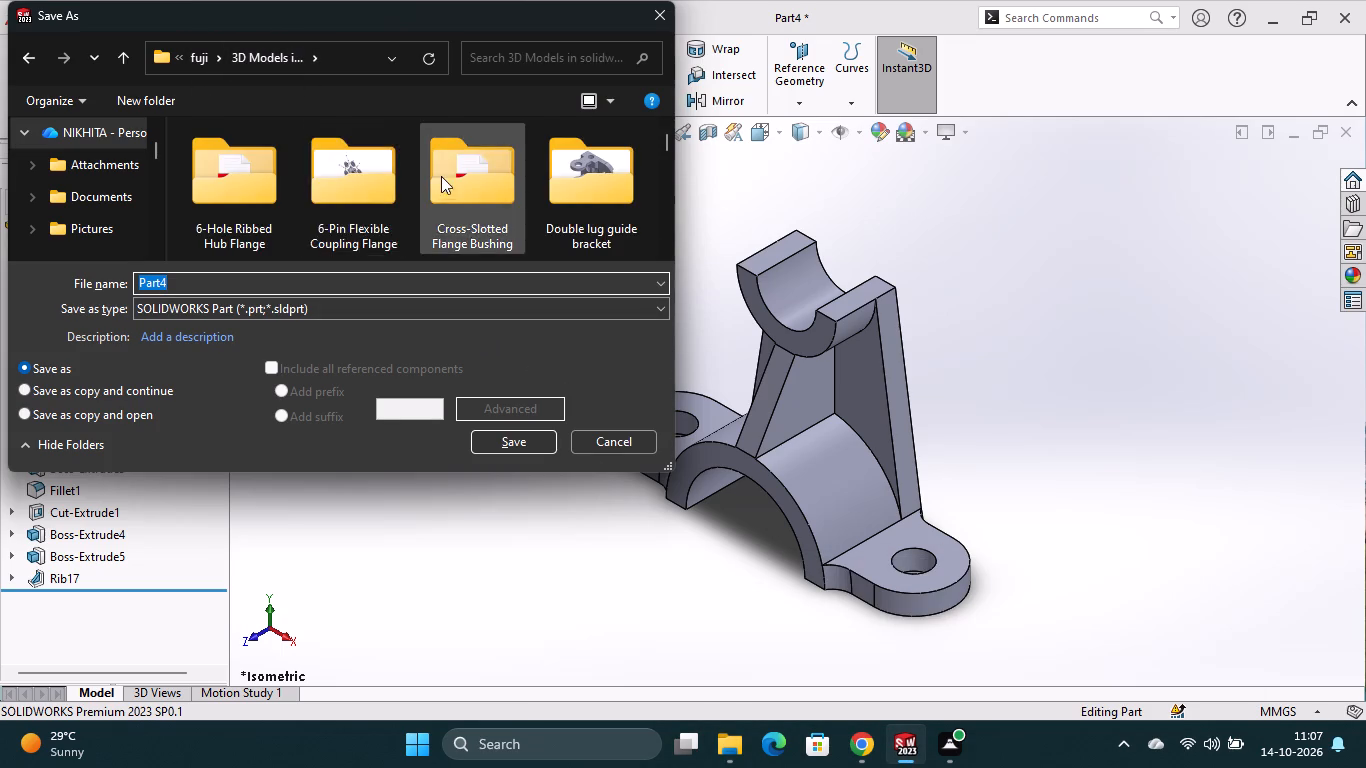
pyautogui.scroll(-2, 443, 180)
pyautogui.doubleClick(356, 211)
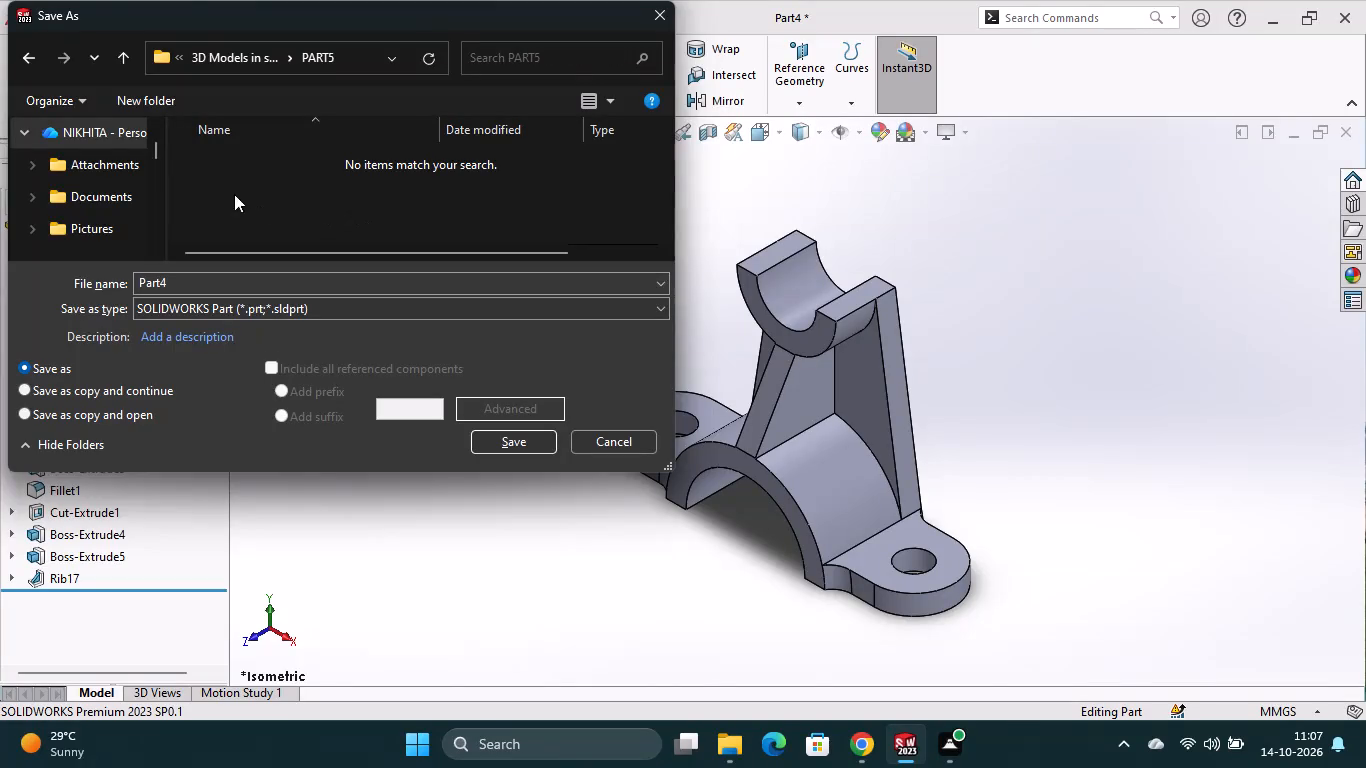
pyautogui.click(249, 282)
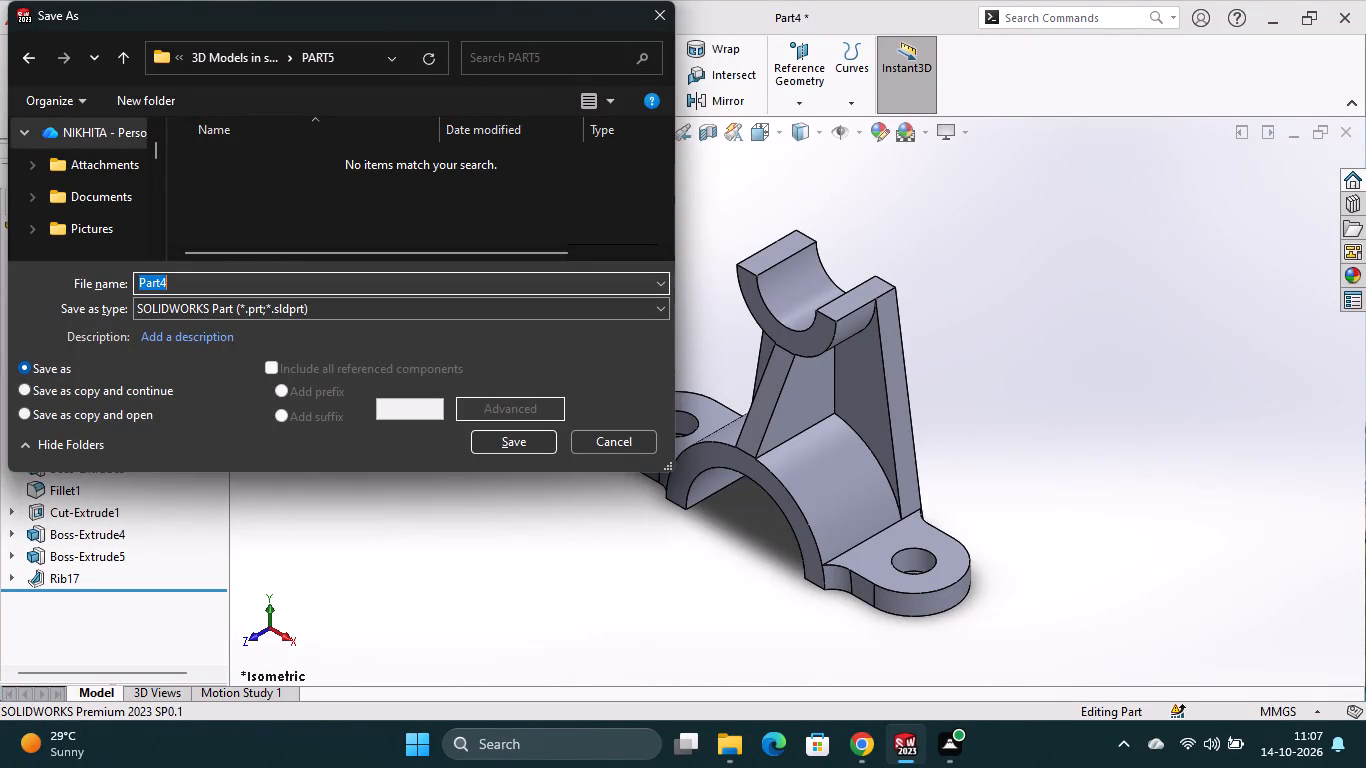
pyautogui.press('BackSpace')
pyautogui.write('PART 5')
pyautogui.press('space')
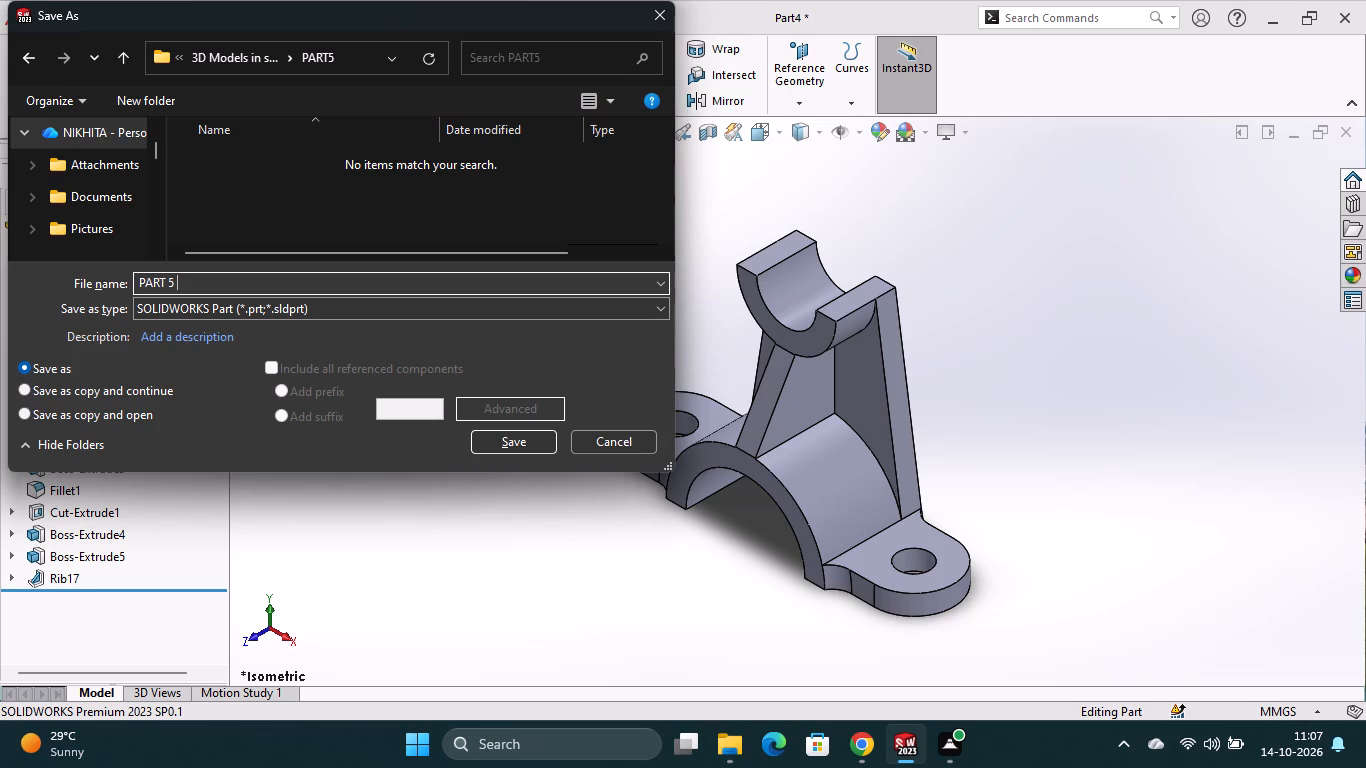
pyautogui.press('Return')
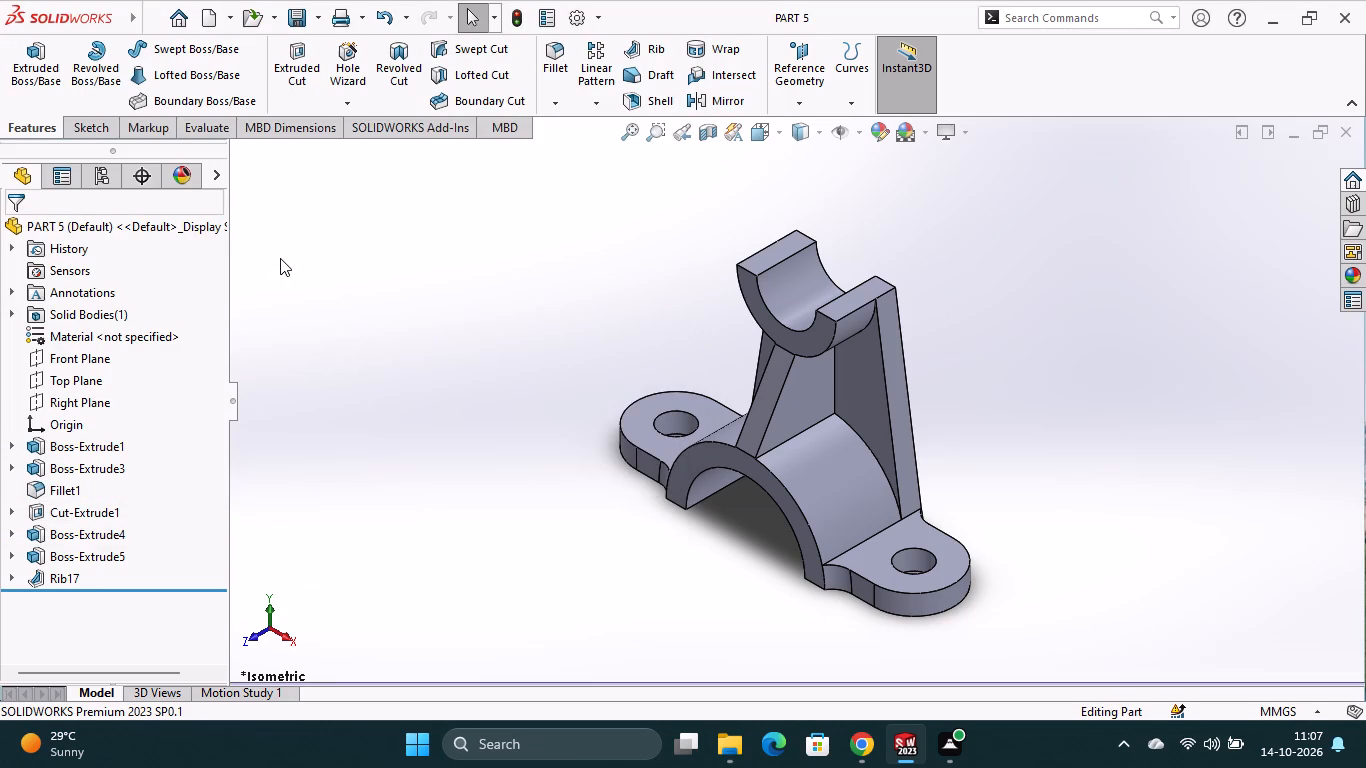
# Save a PDF copy of the part, named PART 5, in the PART5 folder.
pyautogui.click(319, 21)
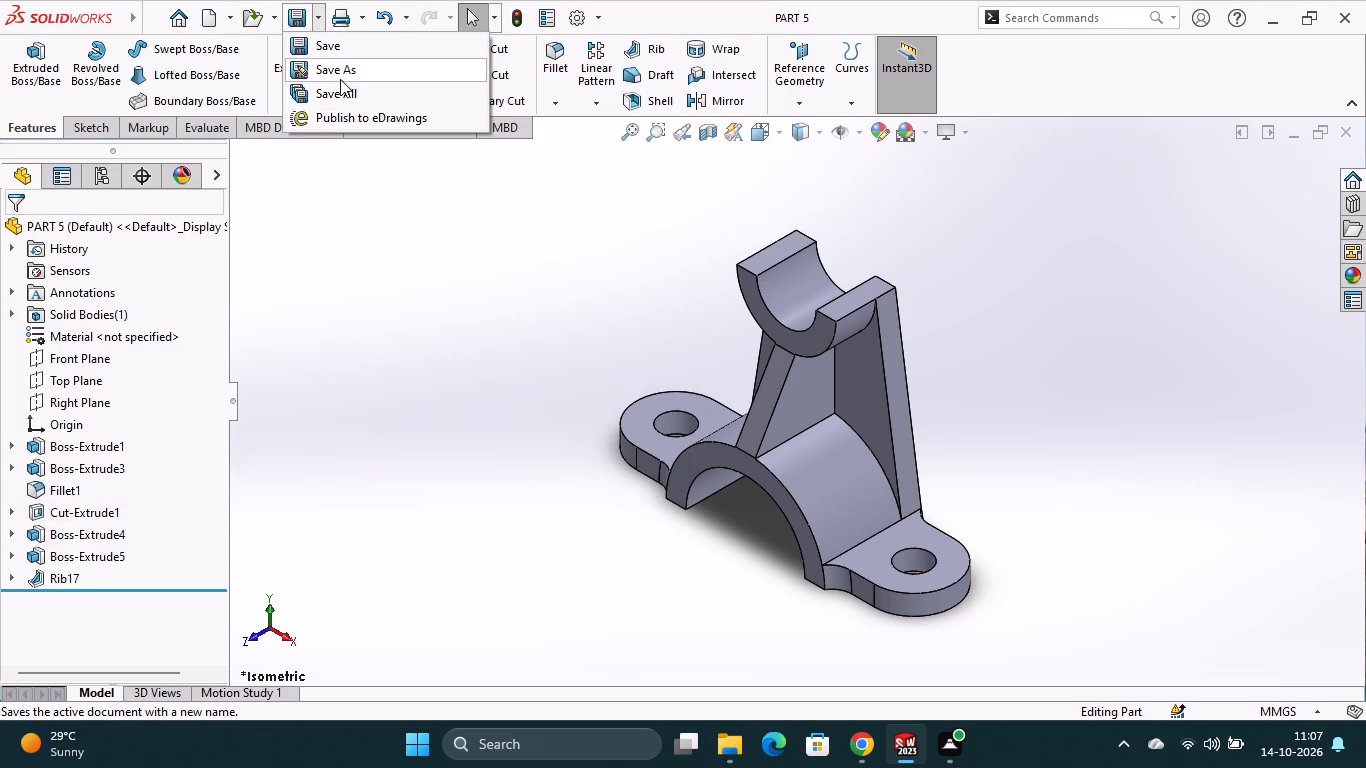
pyautogui.click(342, 76)
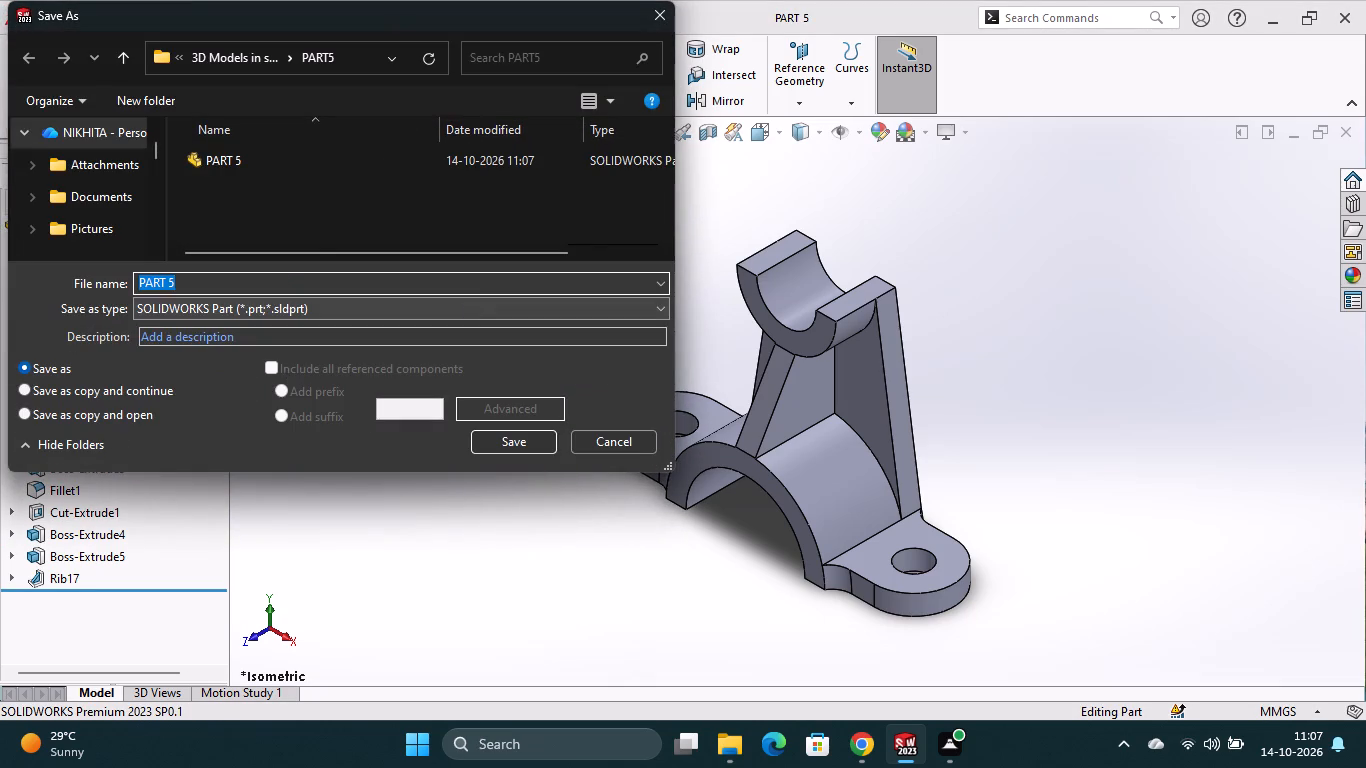
pyautogui.click(376, 308)
pyautogui.click(387, 117)
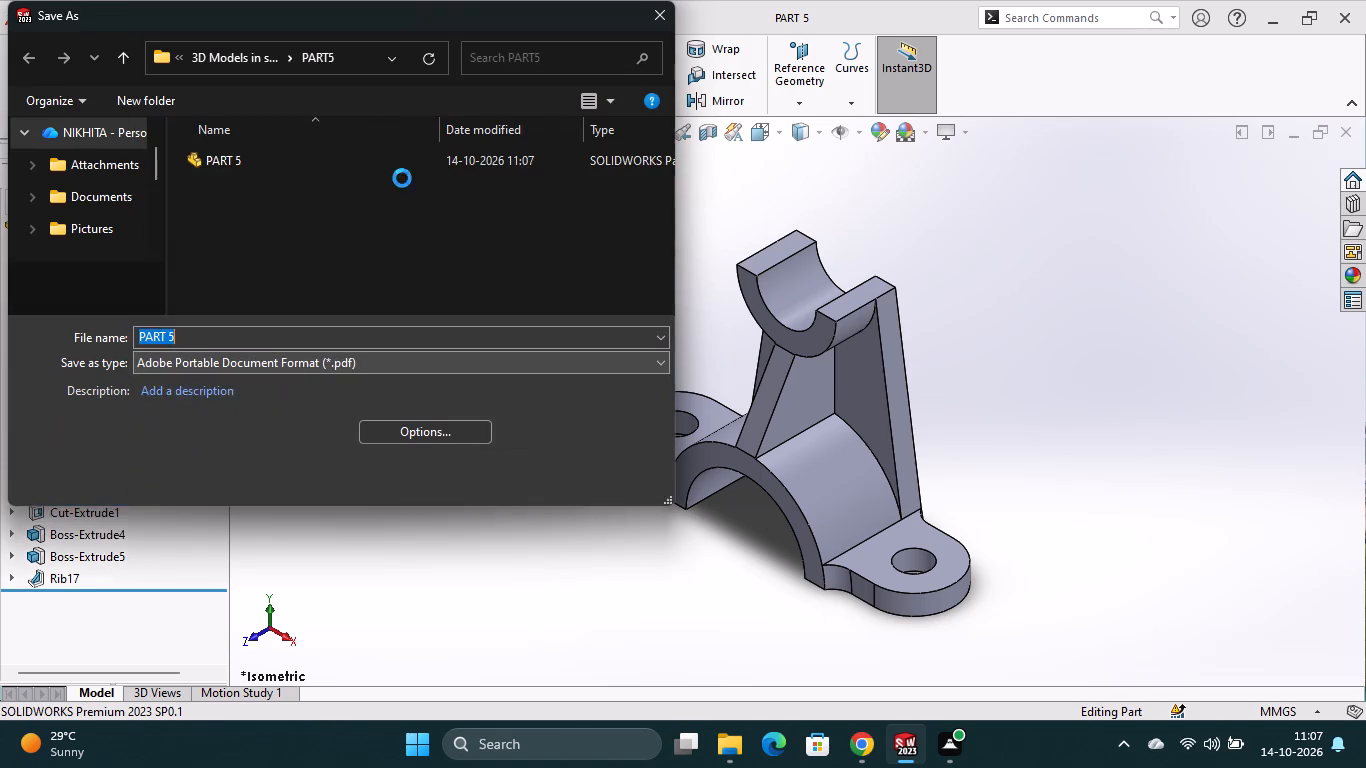
pyautogui.click(503, 488)
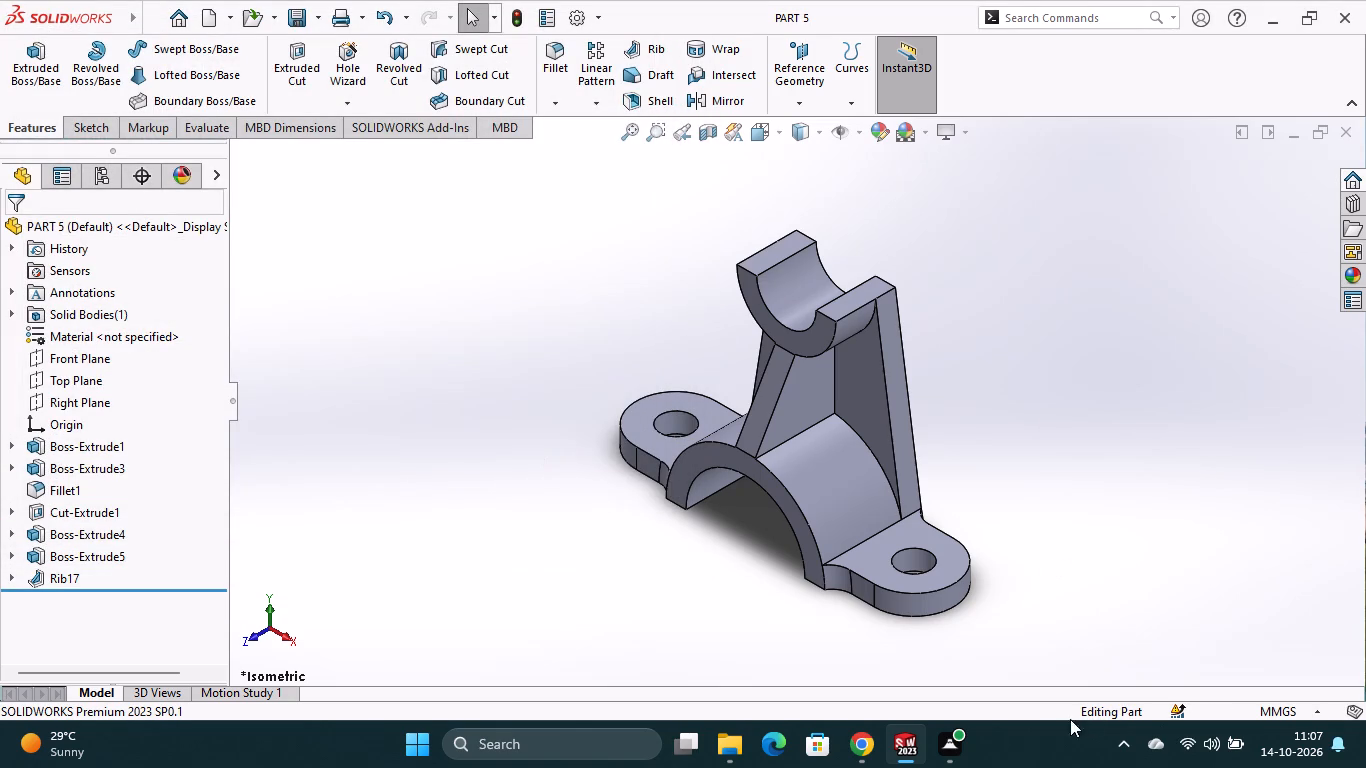